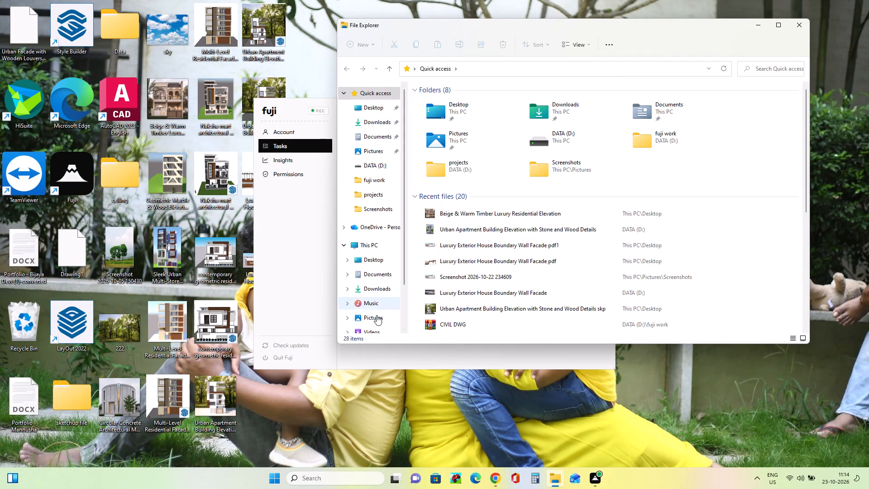
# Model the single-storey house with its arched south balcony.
# Launch SketchUp from the SketchUp 2022 folder in Program Files on drive C, and close the file browser.
pyautogui.scroll(-4, 381, 283)
pyautogui.click(388, 288)
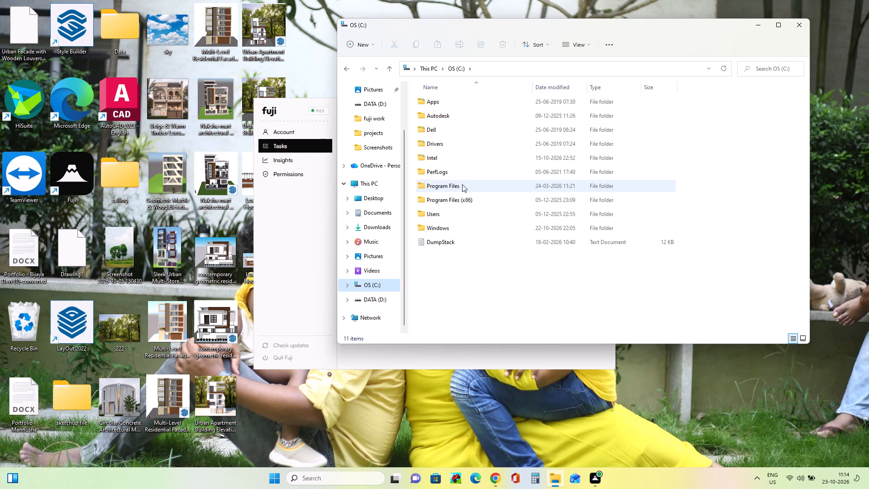
pyautogui.click(463, 187)
pyautogui.click(463, 187)
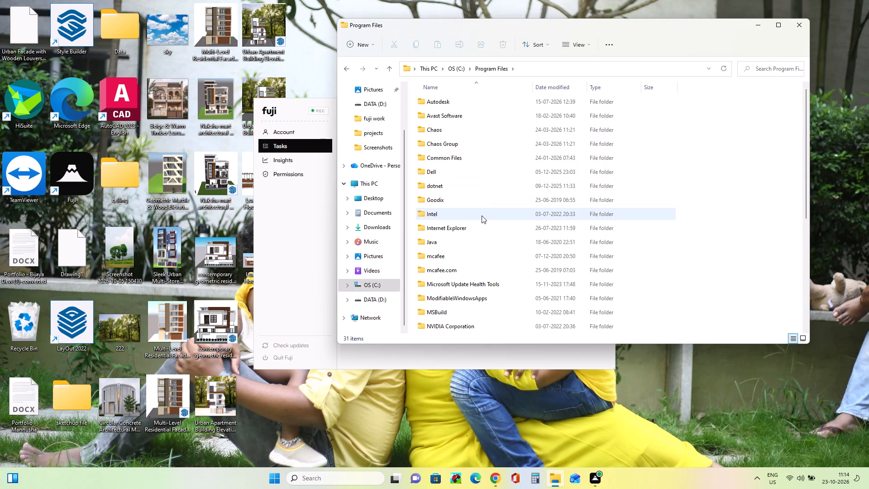
pyautogui.press('s')
pyautogui.doubleClick(476, 200)
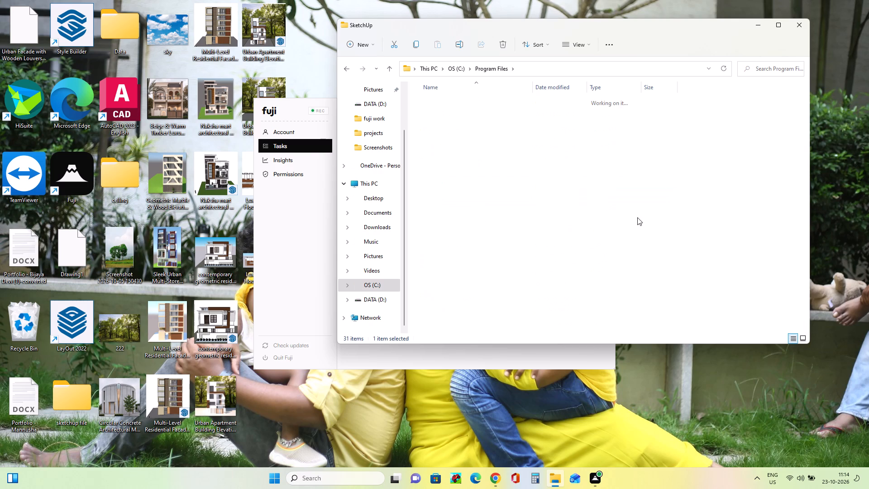
pyautogui.doubleClick(465, 102)
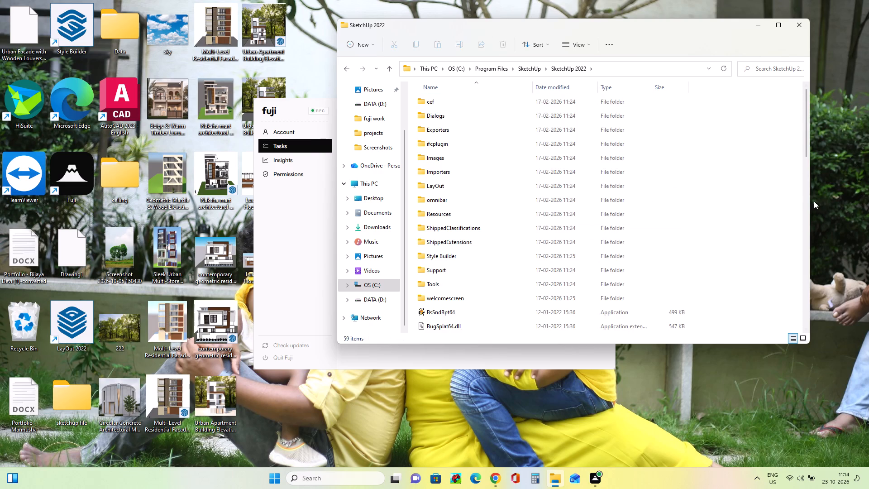
pyautogui.press('s')
pyautogui.press('s')
pyautogui.press('s')
pyautogui.press('s')
pyautogui.press('s')
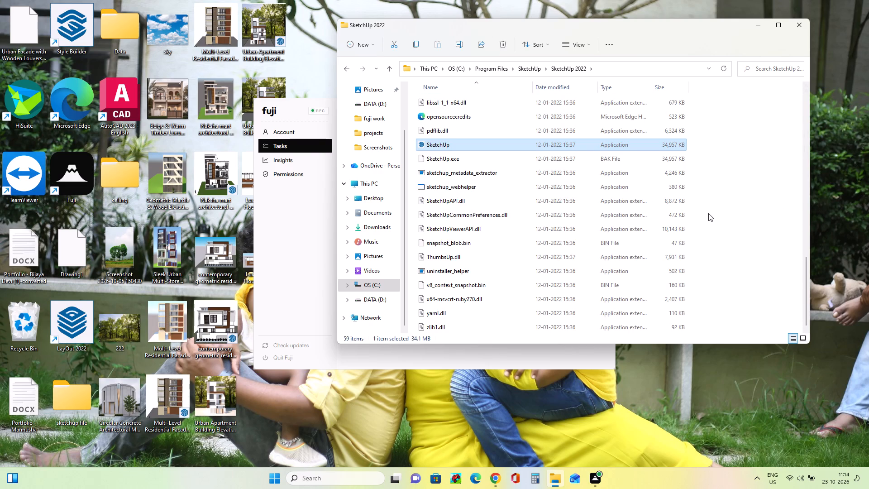
pyautogui.doubleClick(537, 148)
pyautogui.click(799, 27)
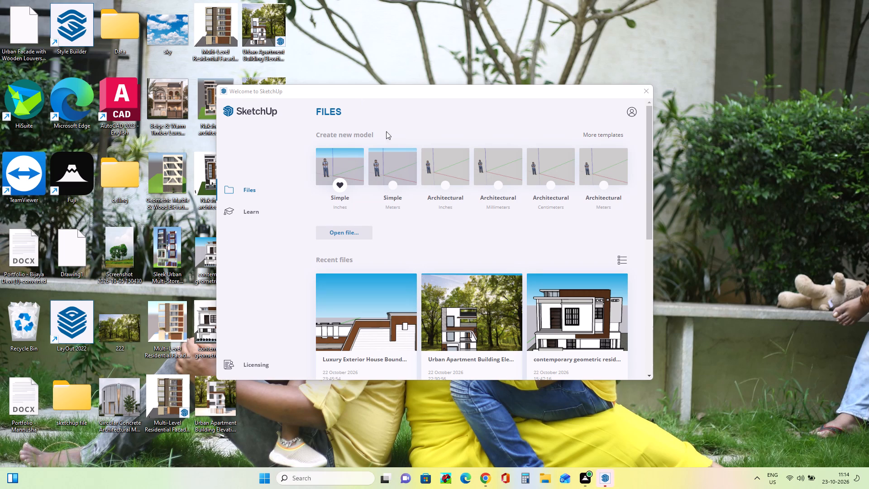
# Create a new model from the Simple template in inches.
pyautogui.click(339, 163)
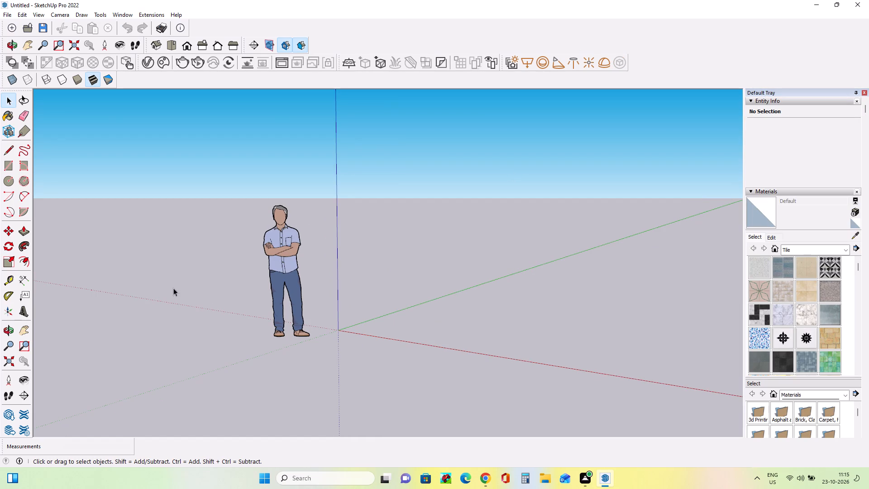
# Import the Beige & Warm Timber Luxury Residential Elevation image from the Desktop and place it small near the green axis.
pyautogui.moveTo(170, 225); pyautogui.dragTo(314, 218, button='middle')
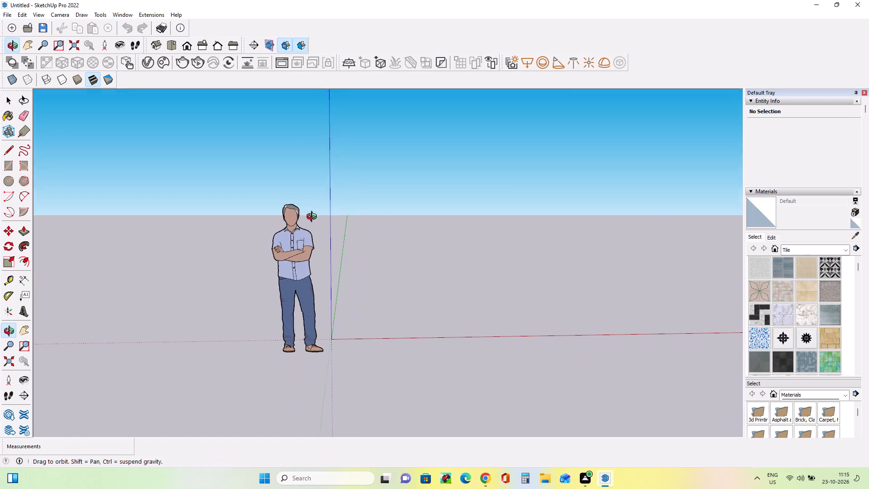
pyautogui.moveTo(314, 218); pyautogui.dragTo(314, 217, button='middle')
pyautogui.click(24, 333)
pyautogui.moveTo(378, 278); pyautogui.dragTo(193, 303)
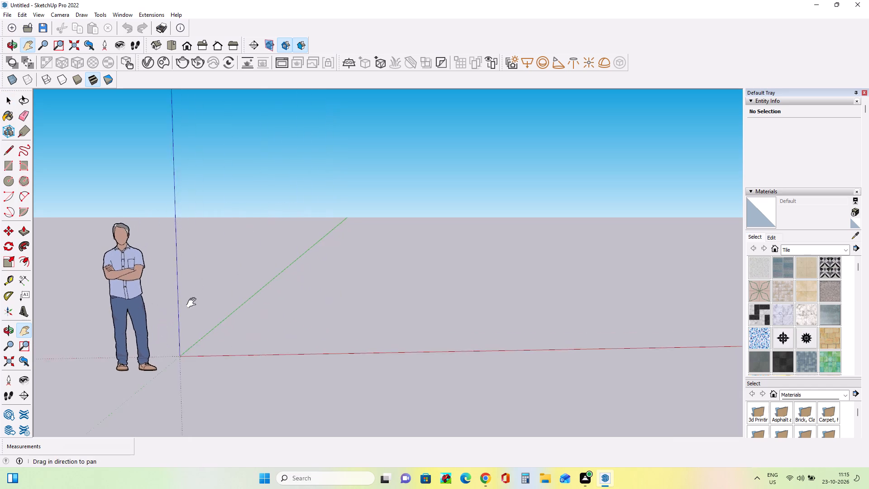
pyautogui.moveTo(193, 303); pyautogui.dragTo(171, 312)
pyautogui.moveTo(435, 319); pyautogui.dragTo(475, 350, button='middle')
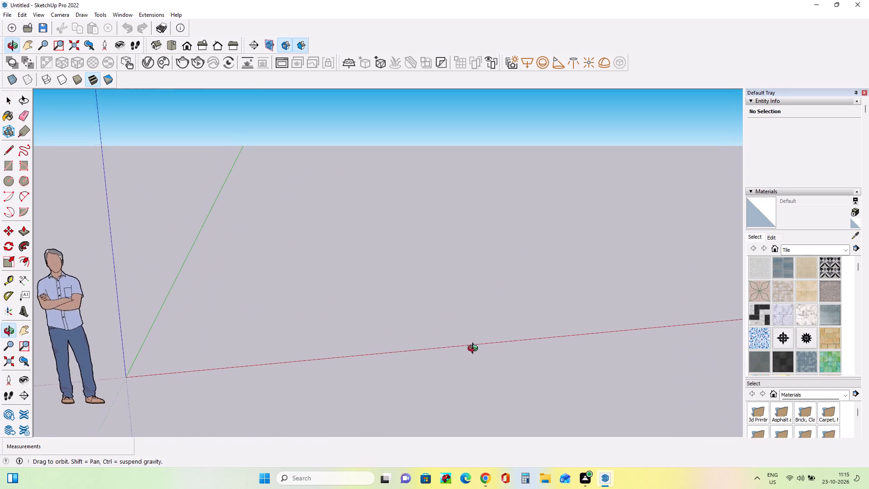
pyautogui.moveTo(475, 350); pyautogui.dragTo(475, 348, button='middle')
pyautogui.click(10, 12)
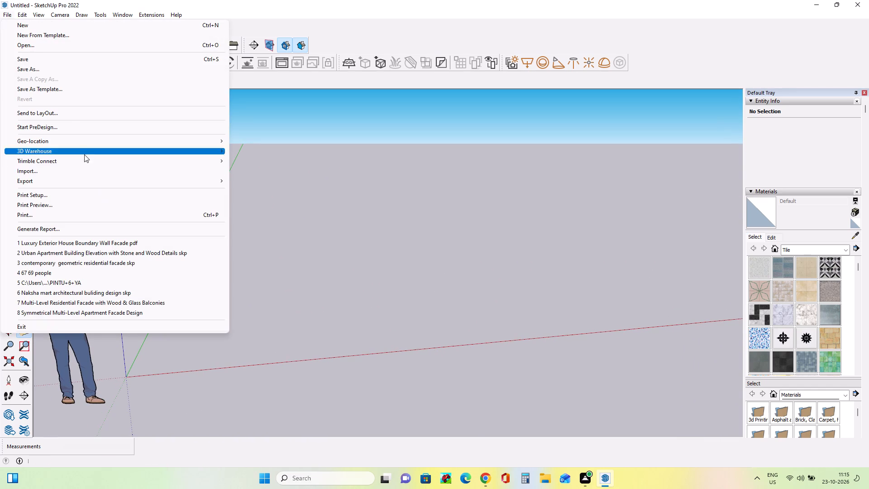
pyautogui.click(86, 168)
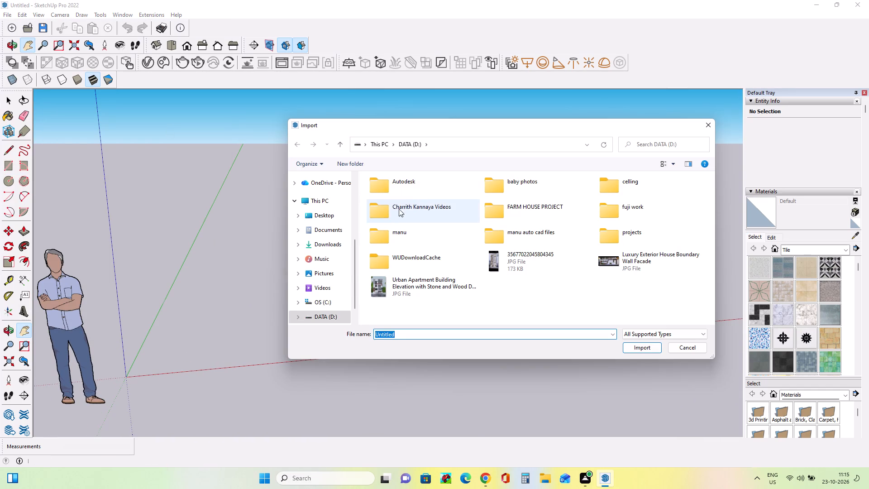
pyautogui.click(322, 213)
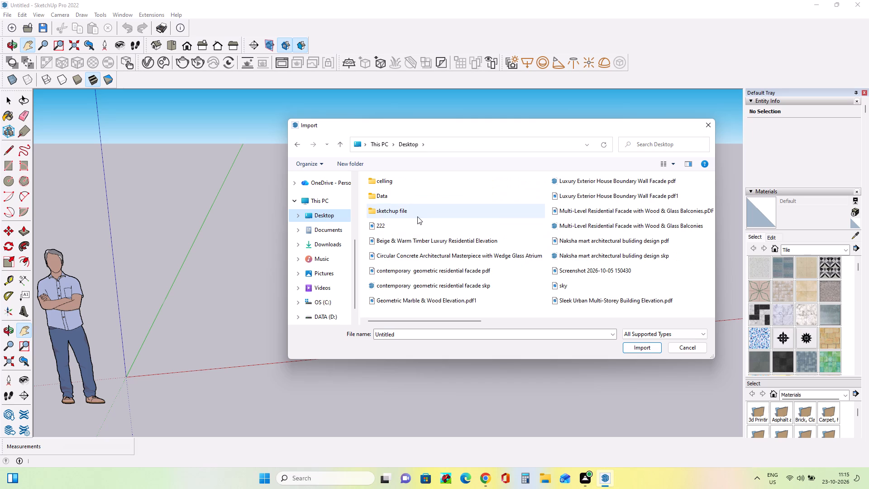
pyautogui.press('b')
pyautogui.click(437, 238)
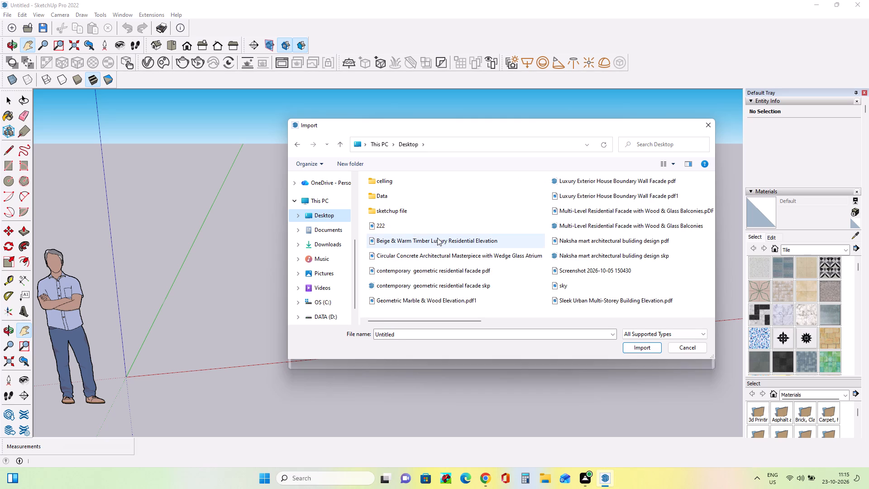
pyautogui.click(649, 379)
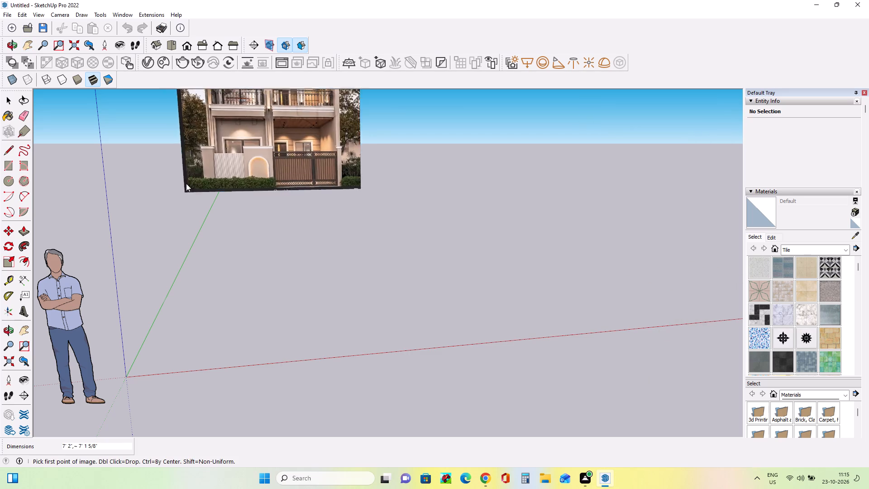
pyautogui.moveTo(220, 177); pyautogui.dragTo(229, 172)
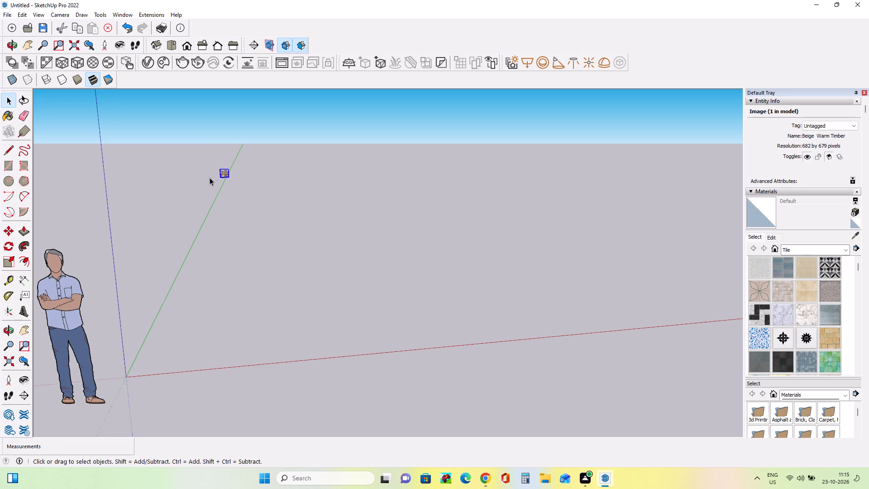
# Scale the imported elevation image up uniformly by about 4.75, and enlarge it uniformly once more.
pyautogui.click(8, 262)
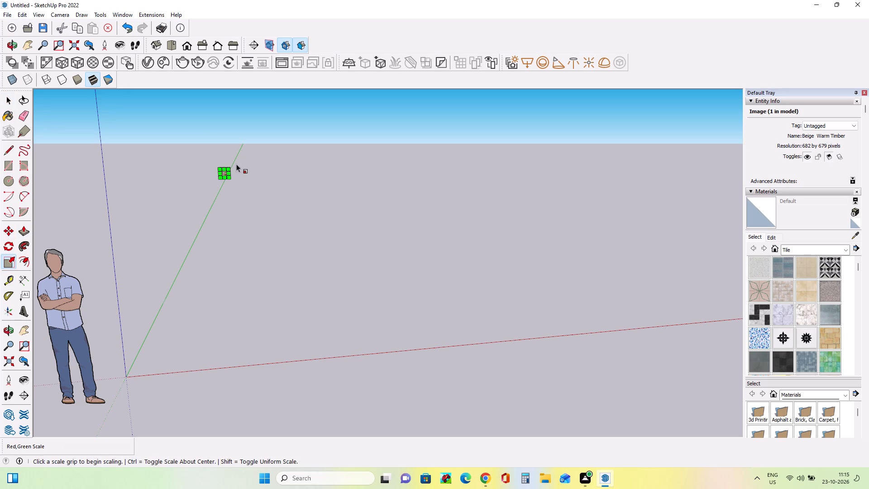
pyautogui.moveTo(231, 169); pyautogui.dragTo(364, 101)
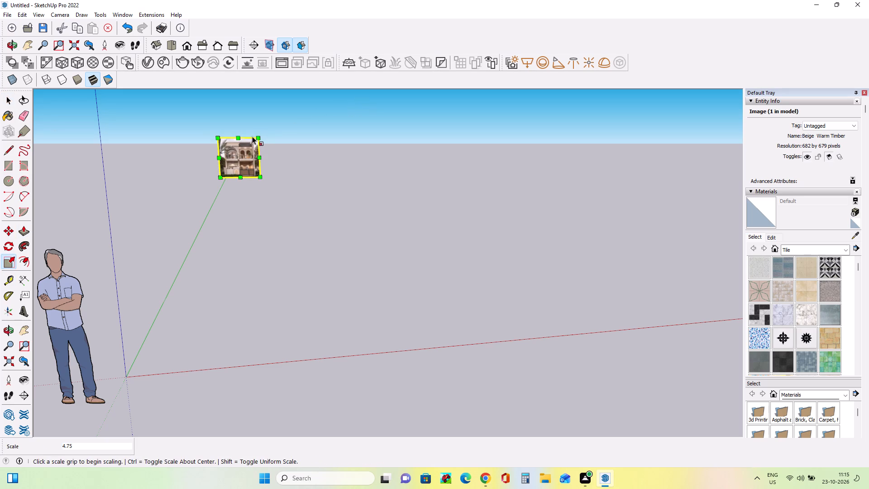
pyautogui.moveTo(255, 137); pyautogui.dragTo(373, 88)
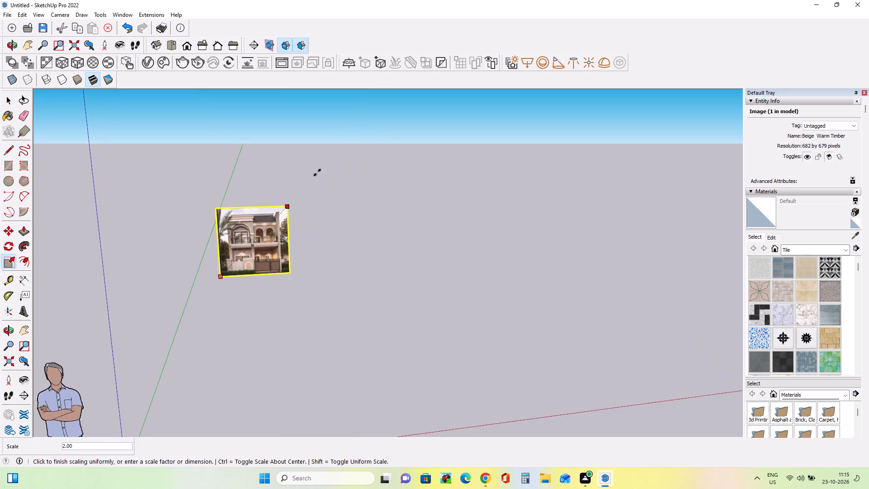
pyautogui.click(379, 132)
# Move the elevation image by its lower-left corner about 28' 6" farther back from the origin.
pyautogui.scroll(-3, 342, 254)
pyautogui.scroll(1, 342, 254)
pyautogui.scroll(-4, 342, 254)
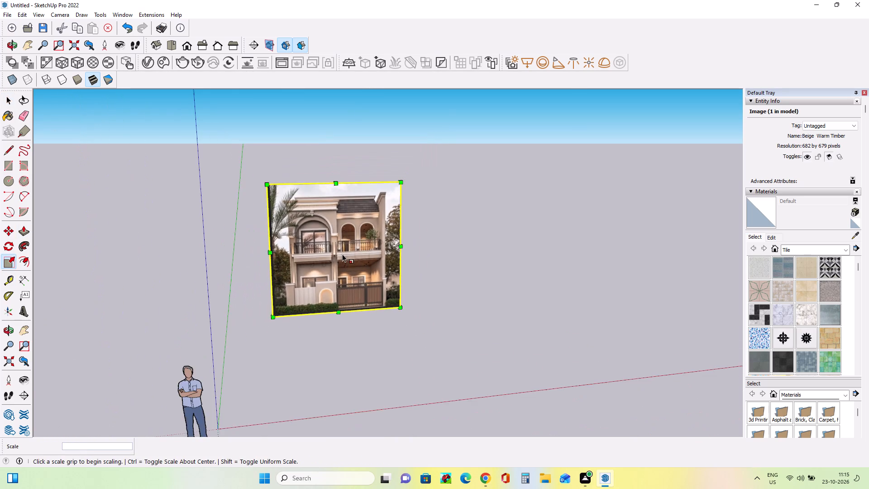
pyautogui.scroll(-4, 342, 254)
pyautogui.moveTo(343, 255); pyautogui.dragTo(474, 260, button='middle')
pyautogui.click(11, 233)
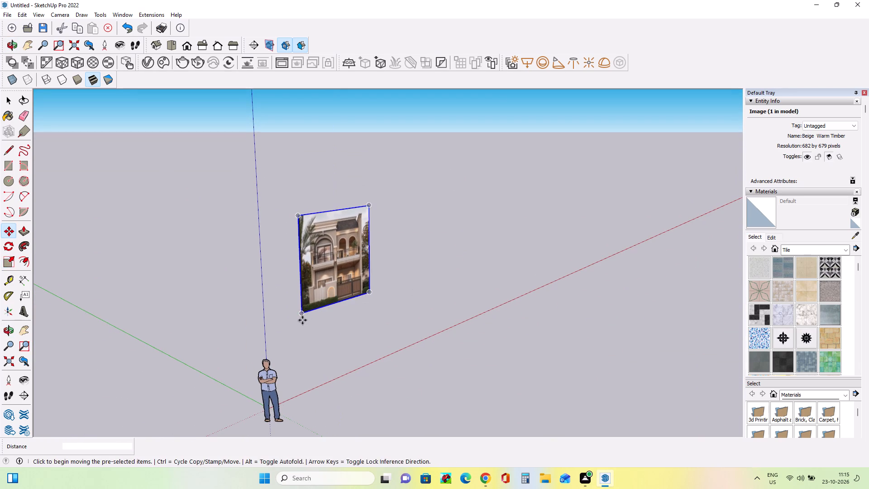
pyautogui.click(302, 317)
pyautogui.click(118, 274)
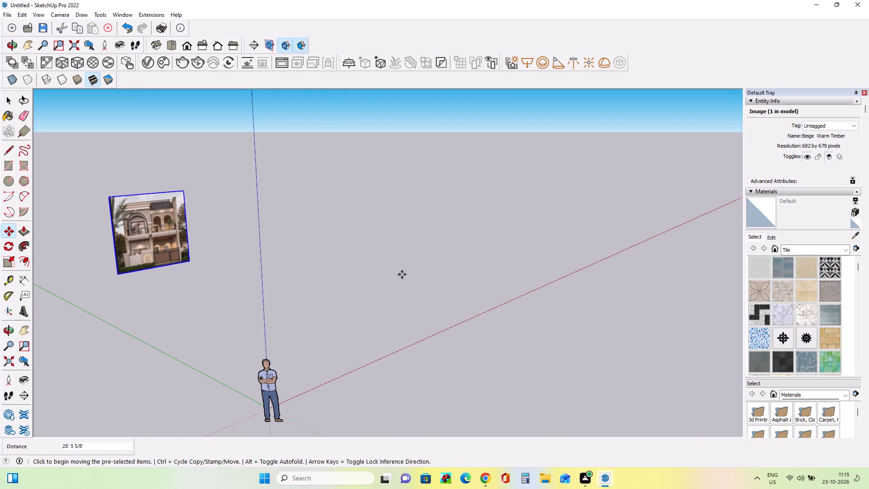
# Shift the elevation image along the red axis direction, away from the green axis.
pyautogui.moveTo(423, 266); pyautogui.dragTo(247, 278, button='middle')
pyautogui.scroll(-3, 248, 278)
pyautogui.scroll(-4, 301, 247)
pyautogui.moveTo(320, 244); pyautogui.dragTo(404, 230)
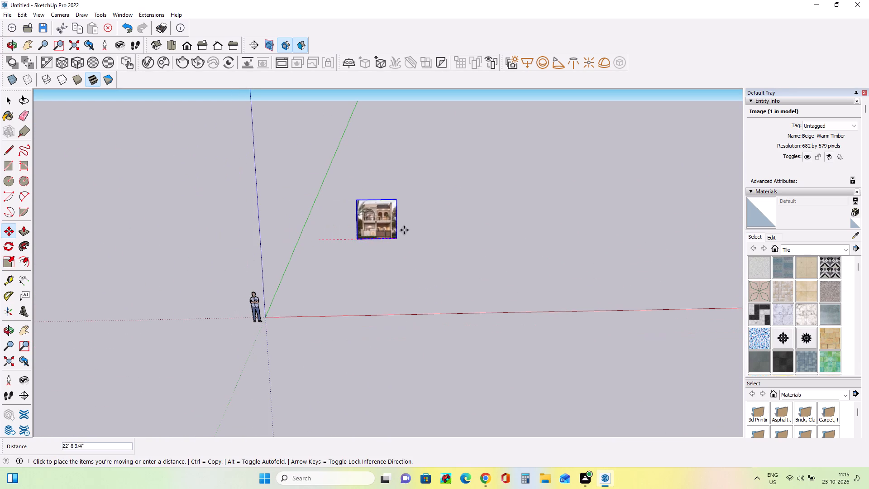
pyautogui.moveTo(404, 230); pyautogui.dragTo(390, 220)
# Move the elevation image about 49' forward, closer to the origin and the red axis.
pyautogui.scroll(5, 399, 195)
pyautogui.scroll(-1, 399, 195)
pyautogui.scroll(1, 399, 195)
pyautogui.scroll(-1, 399, 195)
pyautogui.scroll(1, 399, 195)
pyautogui.moveTo(431, 269); pyautogui.dragTo(436, 273, button='middle')
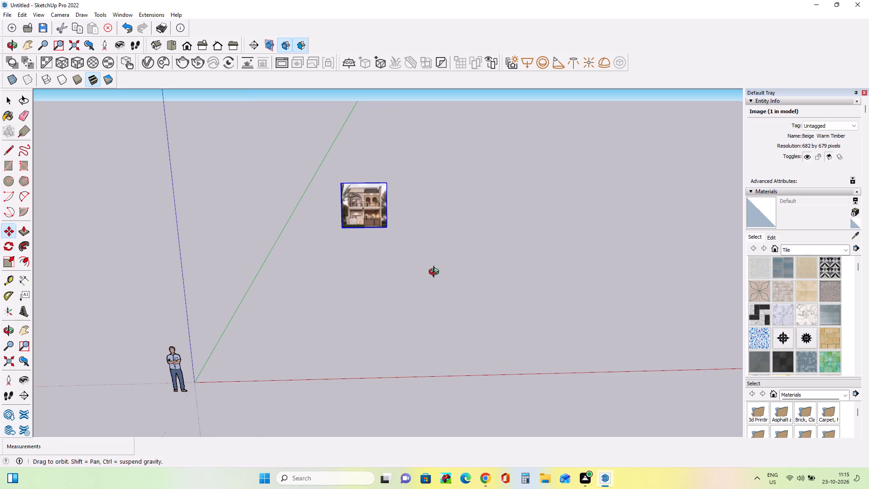
pyautogui.moveTo(436, 273); pyautogui.dragTo(479, 289, button='middle')
pyautogui.click(315, 220)
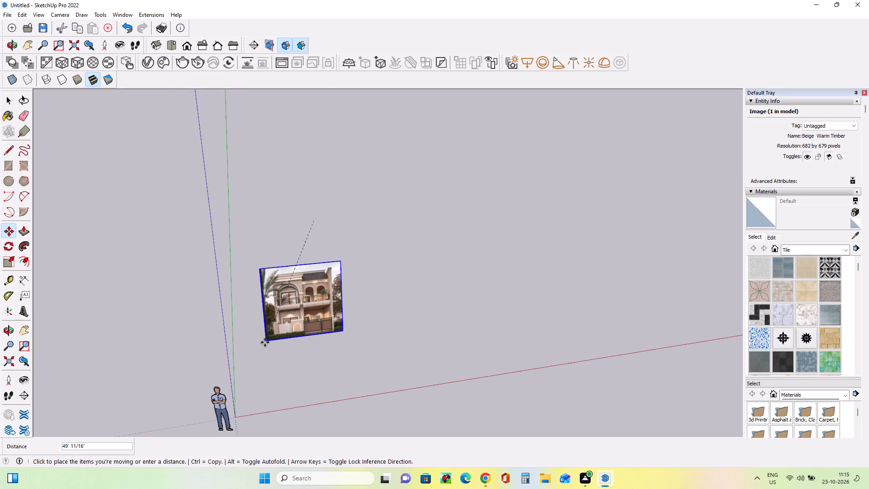
pyautogui.click(265, 342)
# Move the elevation image about 20' 5" back and away from the green axis.
pyautogui.moveTo(265, 282); pyautogui.dragTo(250, 179, button='middle')
pyautogui.scroll(-5, 265, 192)
pyautogui.moveTo(339, 287); pyautogui.dragTo(298, 397, button='middle')
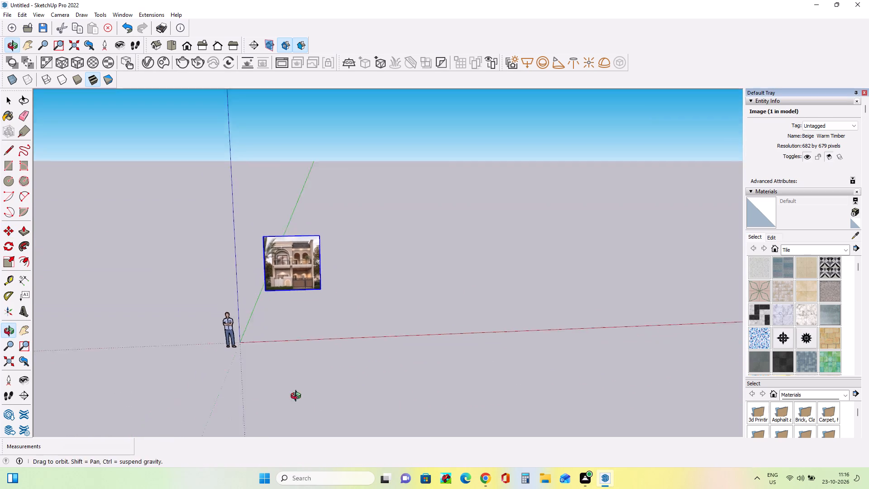
pyautogui.moveTo(298, 397); pyautogui.dragTo(286, 420, button='middle')
pyautogui.click(328, 271)
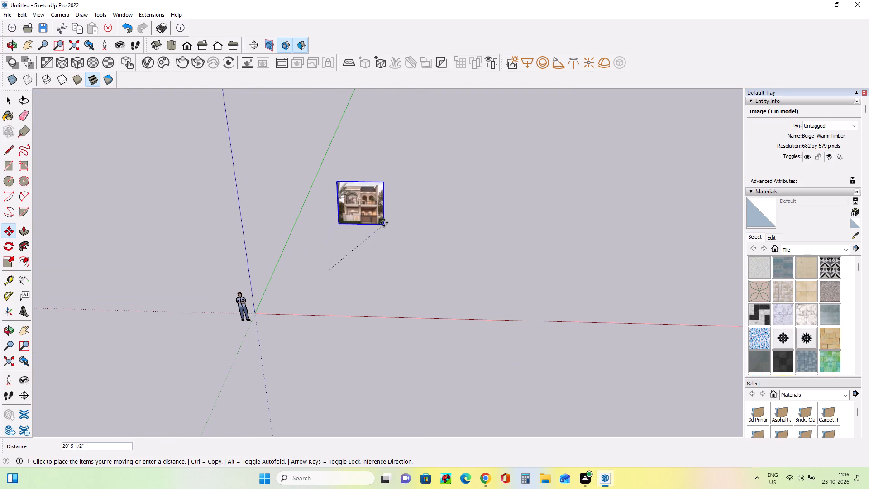
pyautogui.click(384, 222)
# Examine the elevation image and its placement relative to the axes from several angles and distances.
pyautogui.moveTo(343, 242); pyautogui.dragTo(379, 127, button='middle')
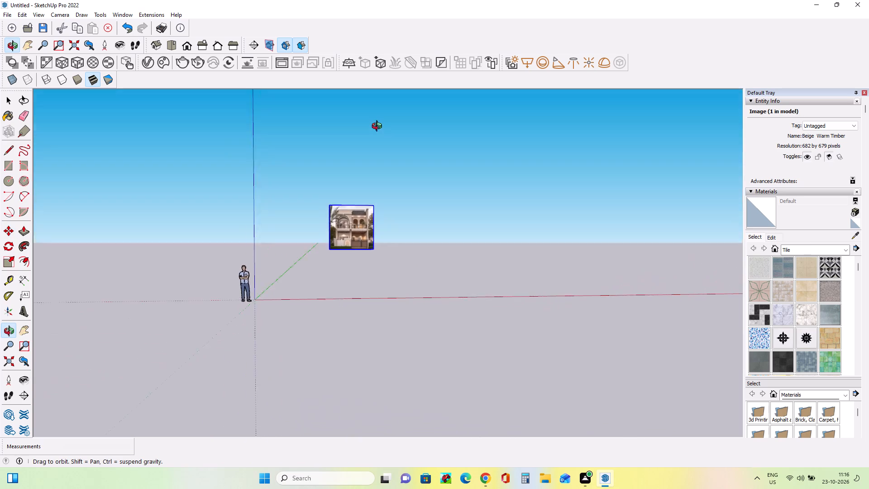
pyautogui.moveTo(379, 127); pyautogui.dragTo(321, 233, button='middle')
pyautogui.scroll(-16, 320, 235)
pyautogui.scroll(1, 540, 268)
pyautogui.moveTo(582, 261); pyautogui.dragTo(590, 245, button='middle')
pyautogui.scroll(15, 334, 191)
pyautogui.moveTo(389, 247); pyautogui.dragTo(487, 266, button='middle')
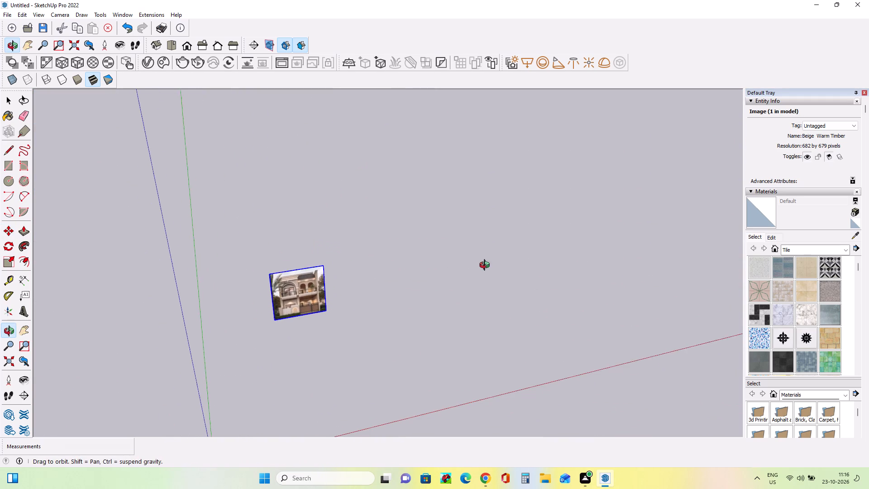
pyautogui.moveTo(487, 266); pyautogui.dragTo(379, 238, button='middle')
pyautogui.moveTo(330, 270); pyautogui.dragTo(383, 259, button='middle')
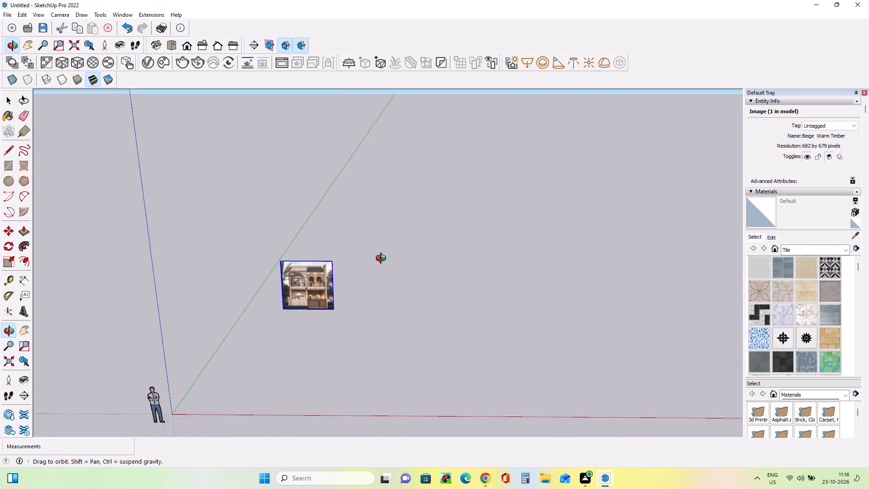
pyautogui.moveTo(383, 259); pyautogui.dragTo(396, 258, button='middle')
pyautogui.scroll(8, 317, 284)
pyautogui.moveTo(316, 289); pyautogui.dragTo(301, 257, button='middle')
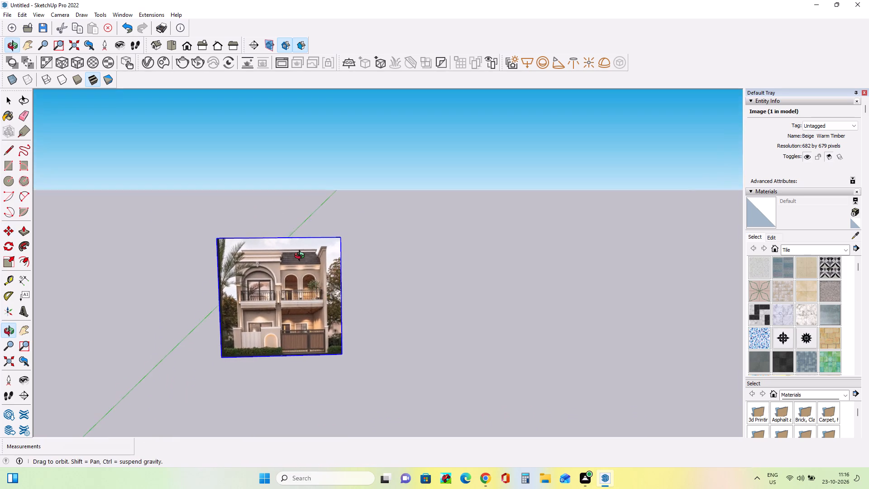
pyautogui.moveTo(301, 257); pyautogui.dragTo(303, 274, button='middle')
pyautogui.scroll(-8, 303, 274)
pyautogui.moveTo(303, 276); pyautogui.dragTo(305, 281, button='middle')
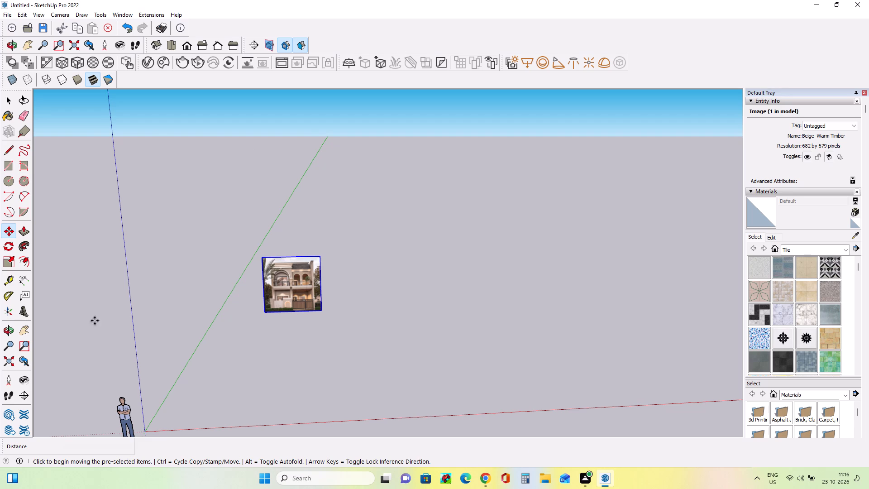
# Draw a rectangle about 49' by 37' on the ground beside the elevation image.
pyautogui.click(8, 165)
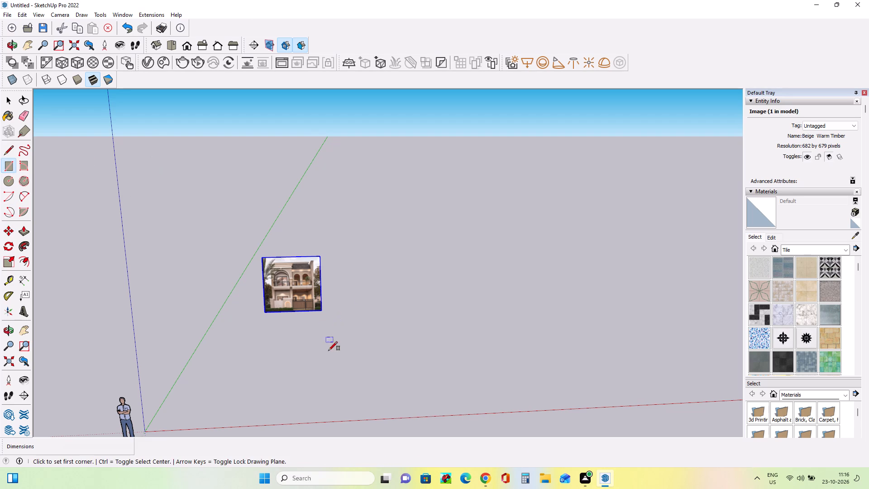
pyautogui.moveTo(356, 343); pyautogui.dragTo(361, 338)
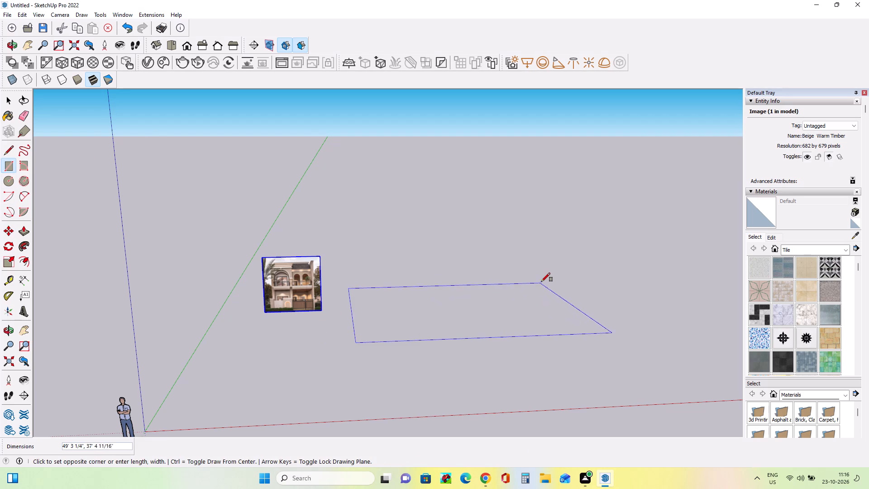
pyautogui.click(541, 281)
# Examine the elevation image's gate, boundary wall, porch and balconies up close and against the ground rectangle.
pyautogui.moveTo(454, 338); pyautogui.dragTo(463, 310, button='middle')
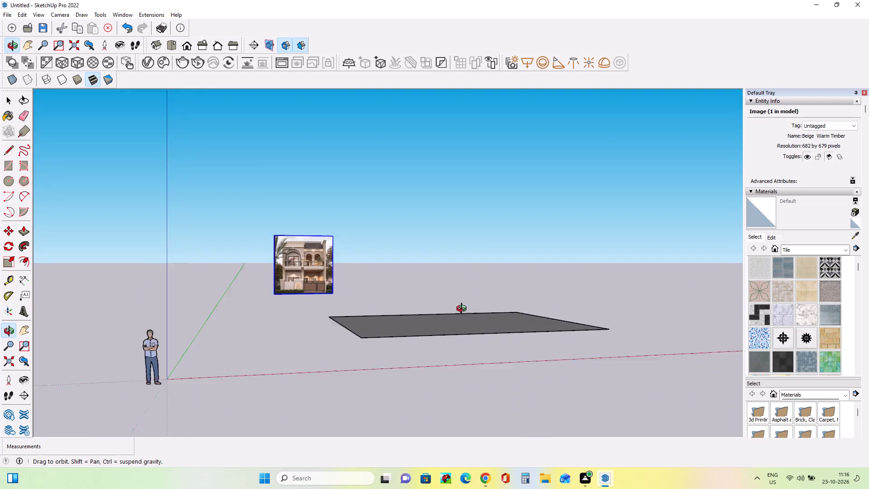
pyautogui.moveTo(463, 310); pyautogui.dragTo(455, 326, button='middle')
pyautogui.scroll(4, 261, 317)
pyautogui.moveTo(337, 335); pyautogui.dragTo(344, 351, button='middle')
pyautogui.scroll(2, 300, 311)
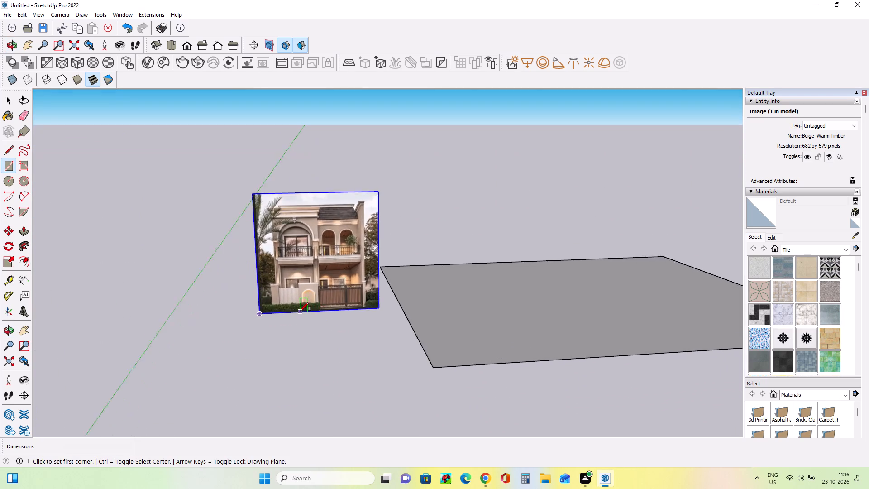
pyautogui.scroll(10, 300, 311)
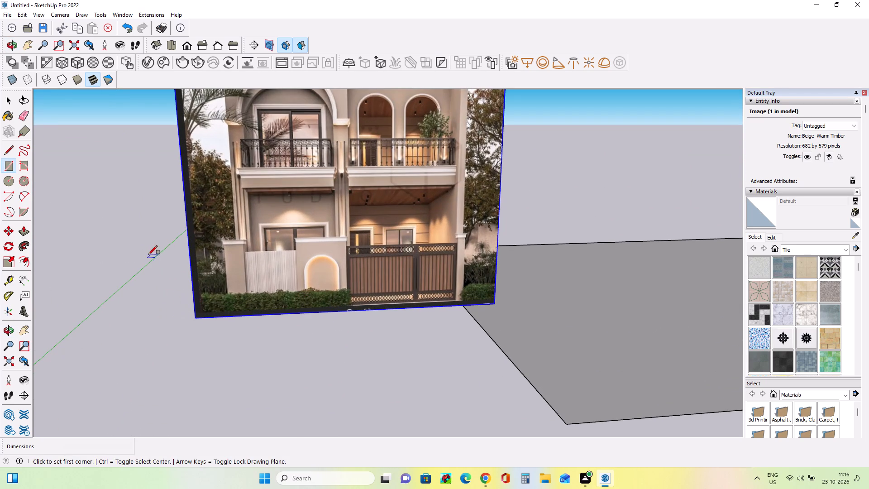
pyautogui.scroll(8, 250, 233)
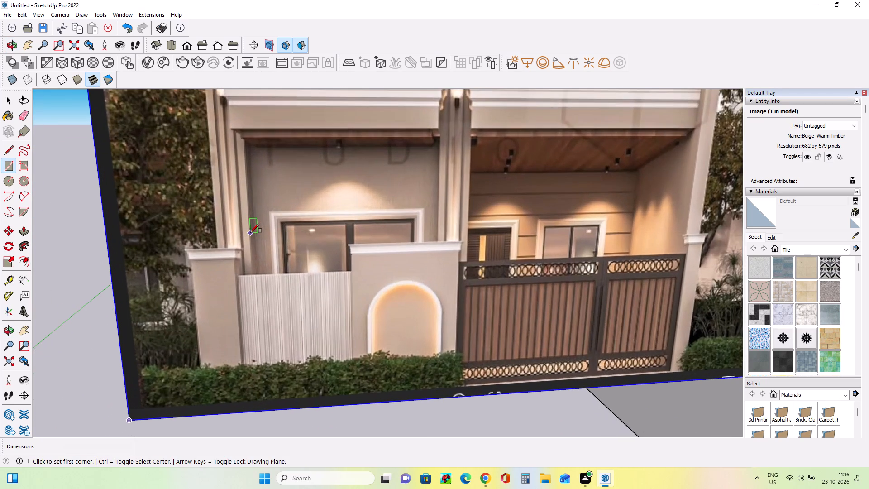
pyautogui.moveTo(559, 215); pyautogui.dragTo(494, 221, button='middle')
pyautogui.scroll(-4, 494, 221)
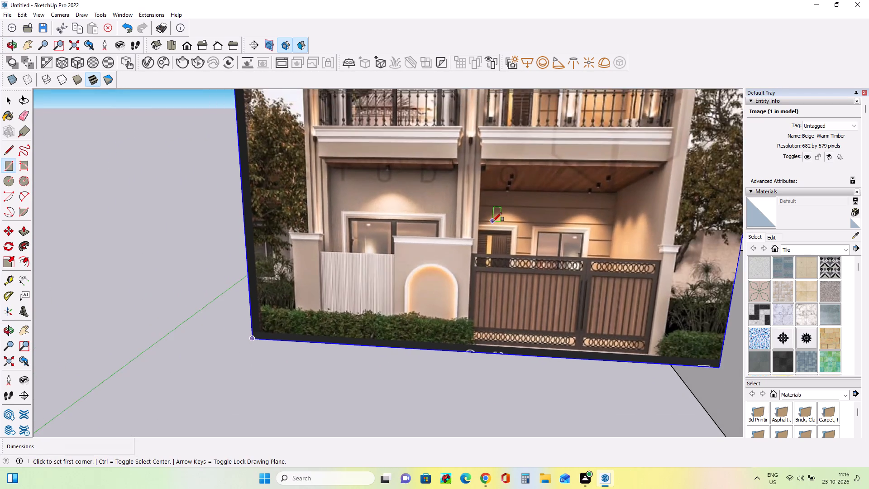
pyautogui.scroll(-3, 493, 221)
pyautogui.scroll(7, 452, 130)
pyautogui.moveTo(510, 199); pyautogui.dragTo(492, 203, button='middle')
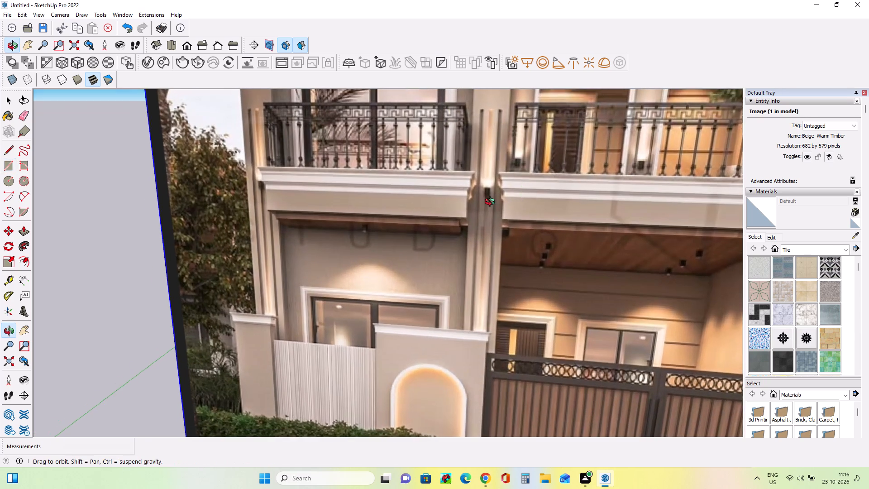
pyautogui.moveTo(492, 203); pyautogui.dragTo(541, 177, button='middle')
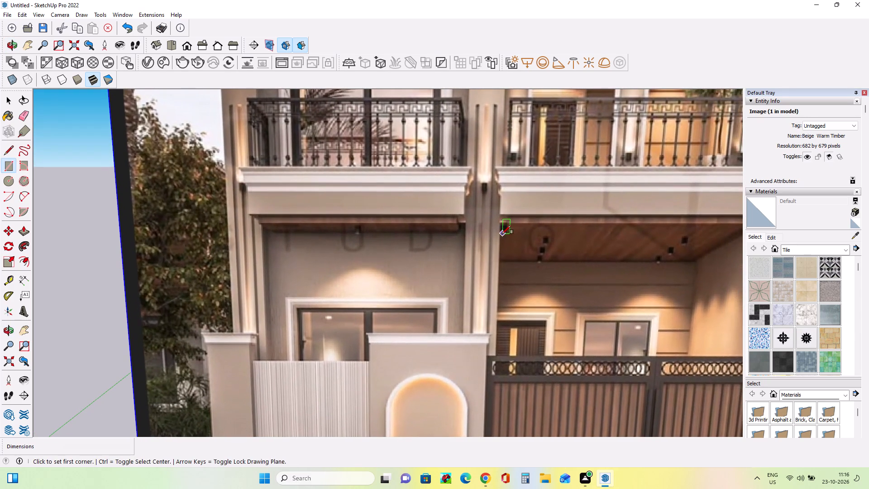
pyautogui.scroll(-6, 258, 232)
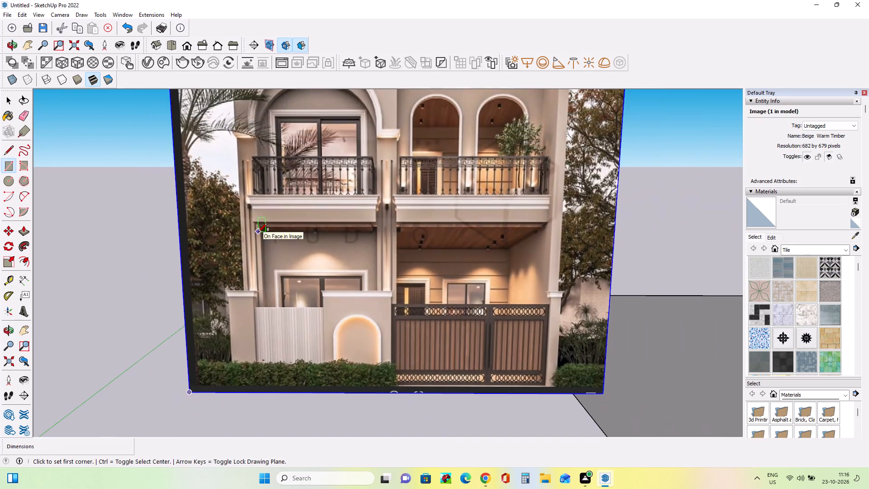
pyautogui.scroll(-12, 425, 235)
pyautogui.scroll(2, 446, 270)
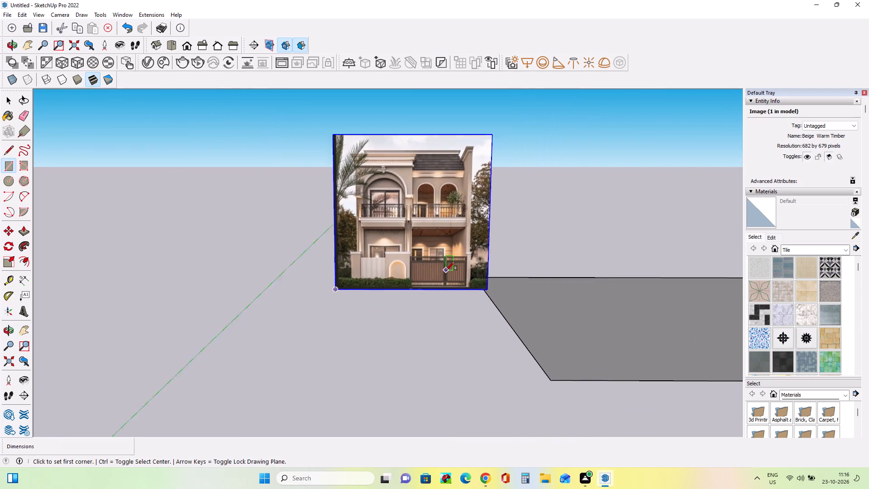
pyautogui.scroll(2, 446, 270)
pyautogui.scroll(8, 500, 243)
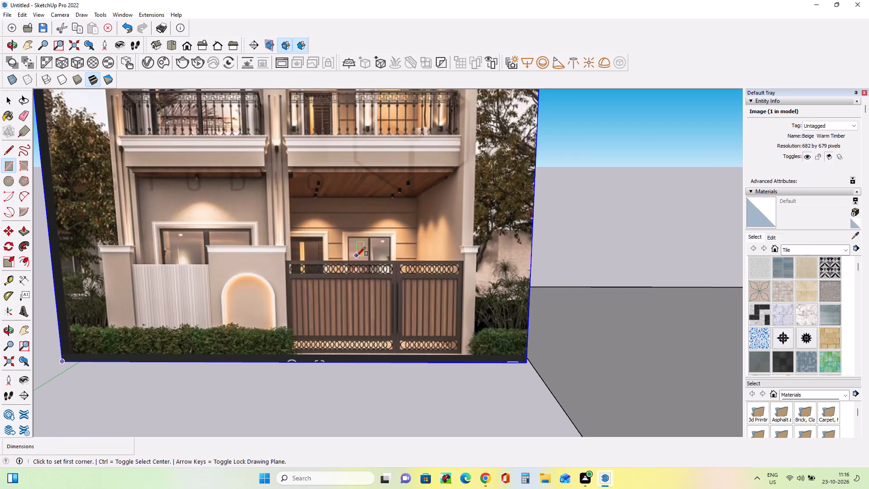
pyautogui.scroll(-15, 224, 235)
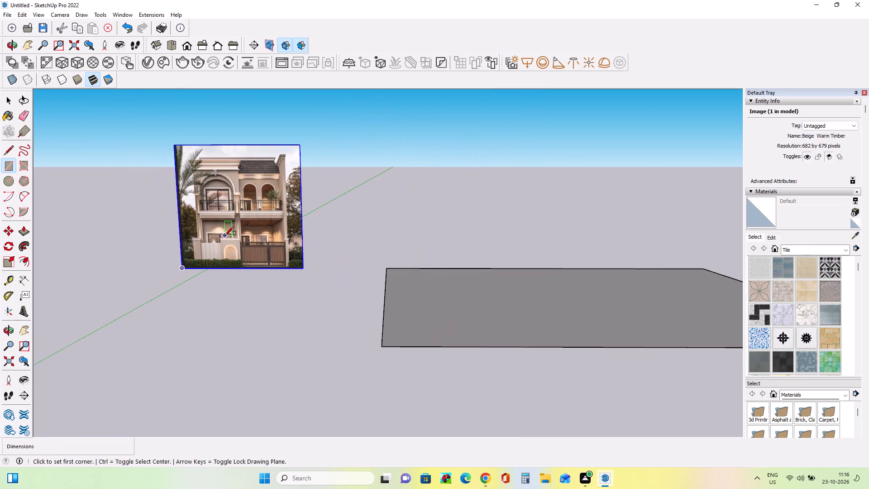
pyautogui.scroll(-3, 225, 235)
pyautogui.scroll(-3, 278, 260)
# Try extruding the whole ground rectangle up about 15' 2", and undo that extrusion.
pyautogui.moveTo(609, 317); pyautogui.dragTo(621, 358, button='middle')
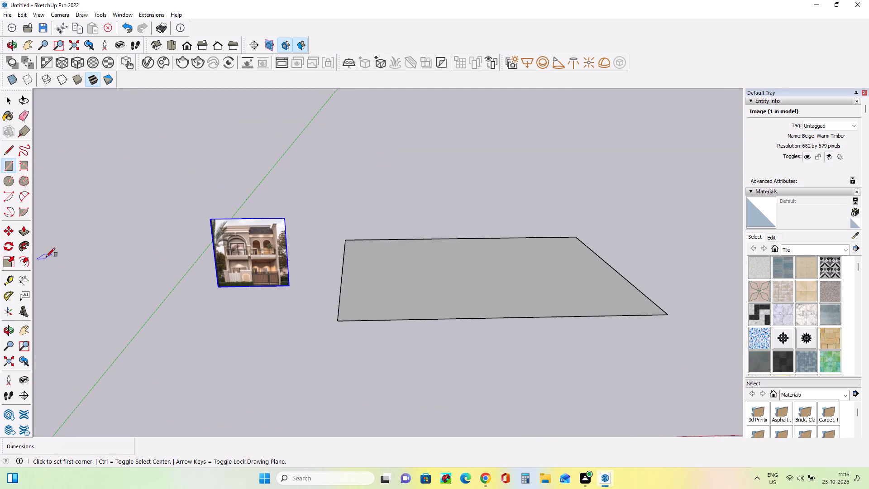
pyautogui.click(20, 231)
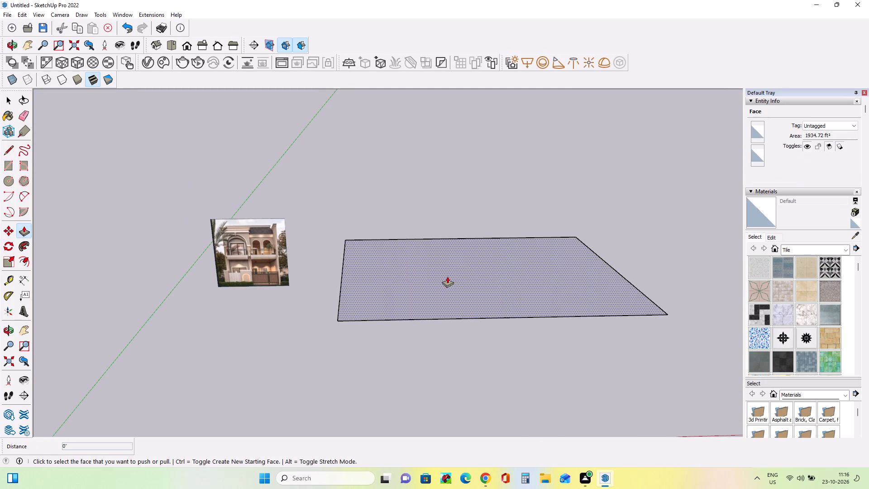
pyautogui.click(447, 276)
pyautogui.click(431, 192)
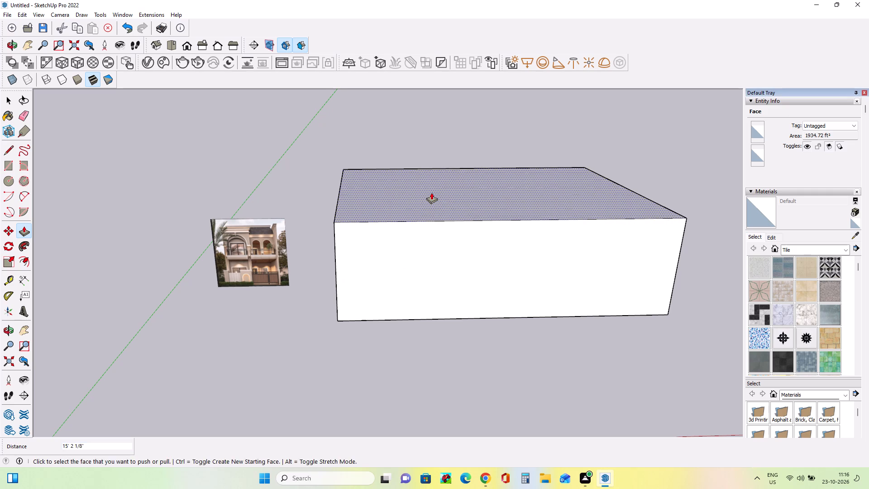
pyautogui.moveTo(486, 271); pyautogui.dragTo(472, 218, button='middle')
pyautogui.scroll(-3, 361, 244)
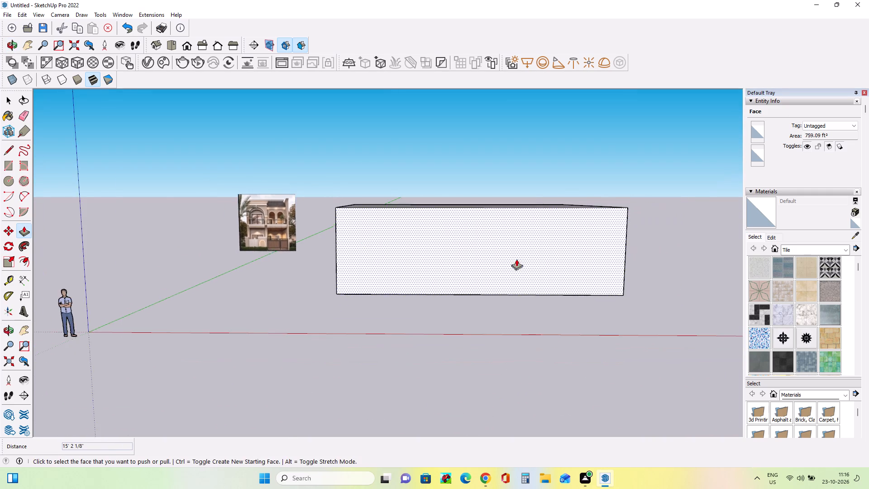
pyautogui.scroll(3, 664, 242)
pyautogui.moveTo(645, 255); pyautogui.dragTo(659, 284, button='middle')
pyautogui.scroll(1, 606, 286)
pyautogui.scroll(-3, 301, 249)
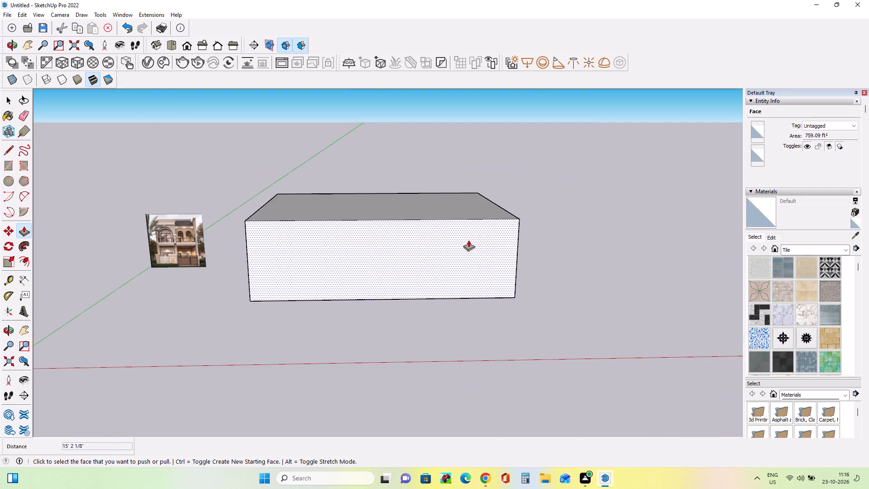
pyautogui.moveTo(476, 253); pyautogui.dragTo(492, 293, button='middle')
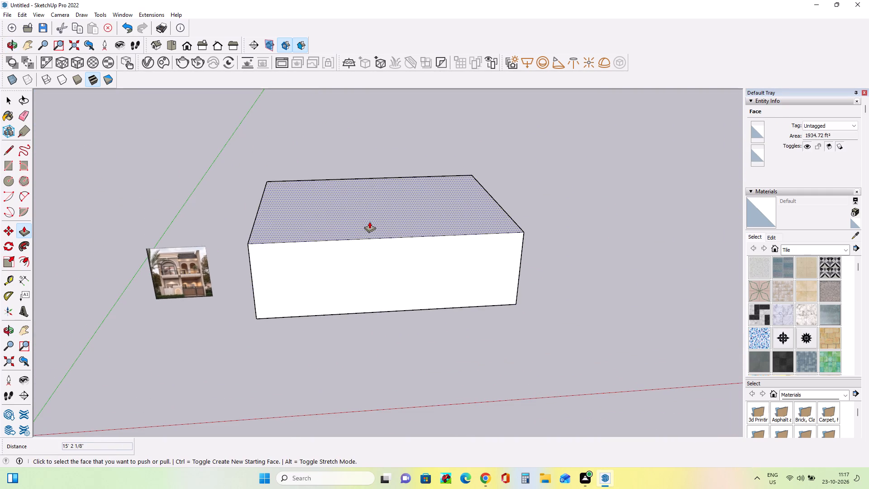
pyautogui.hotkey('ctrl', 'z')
# Draw a rectangle over the rear part of the ground face, across its full width, leaving a strip along the front.
pyautogui.click(14, 163)
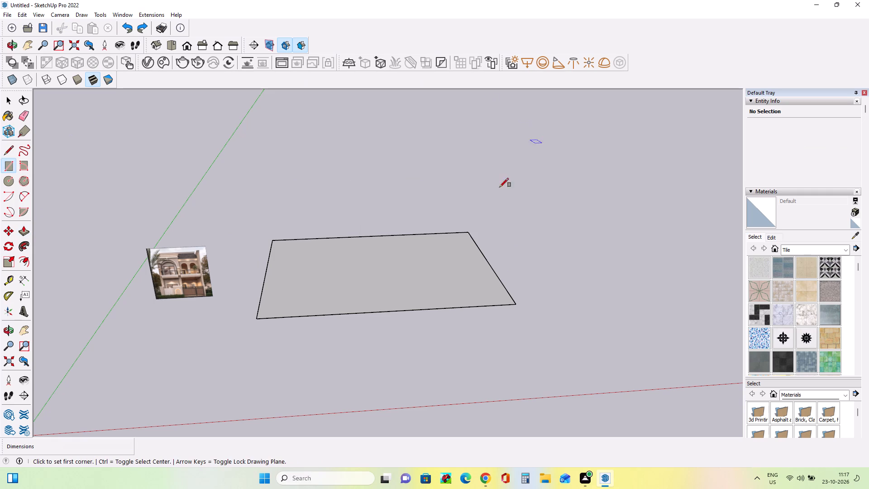
pyautogui.click(496, 274)
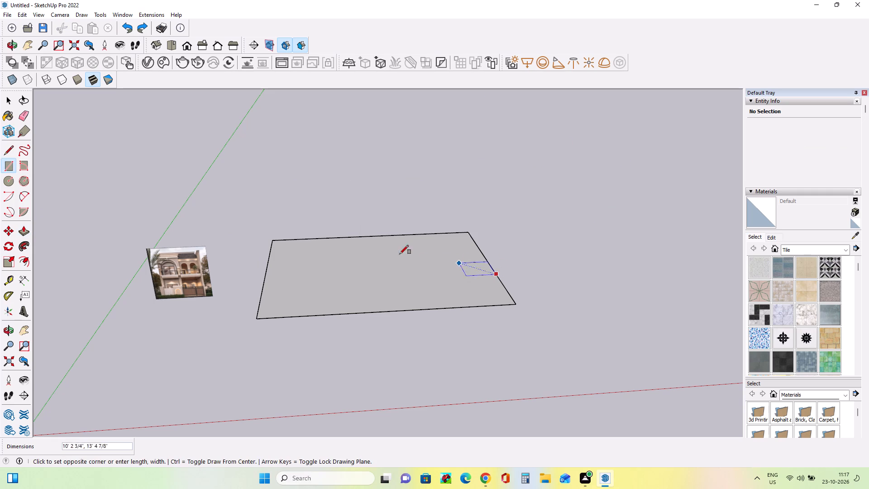
pyautogui.click(271, 239)
pyautogui.moveTo(479, 260); pyautogui.dragTo(490, 288, button='middle')
pyautogui.moveTo(380, 312); pyautogui.dragTo(379, 321, button='middle')
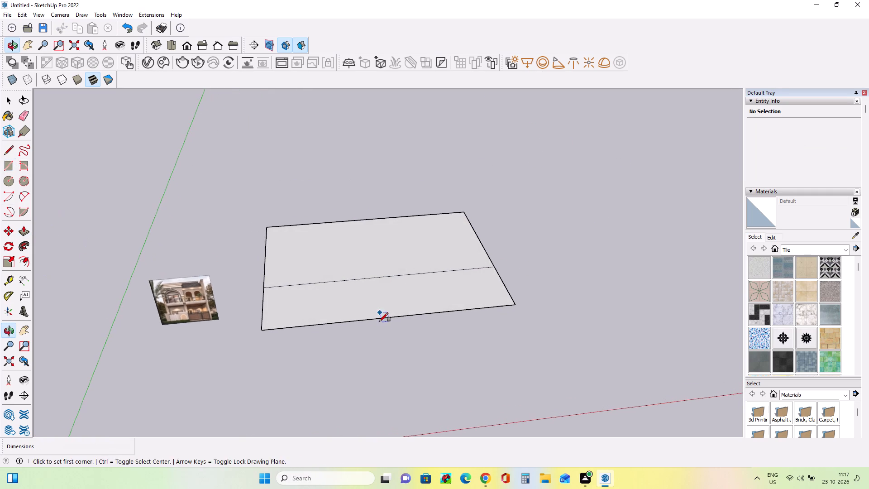
# Extrude the rear part of the ground face upward about 24' 5" as the building mass.
pyautogui.click(23, 232)
pyautogui.click(400, 264)
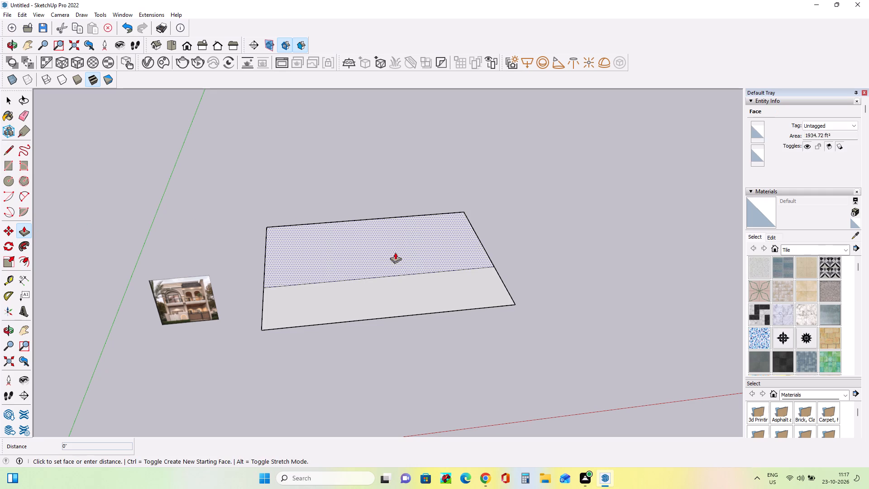
pyautogui.click(413, 162)
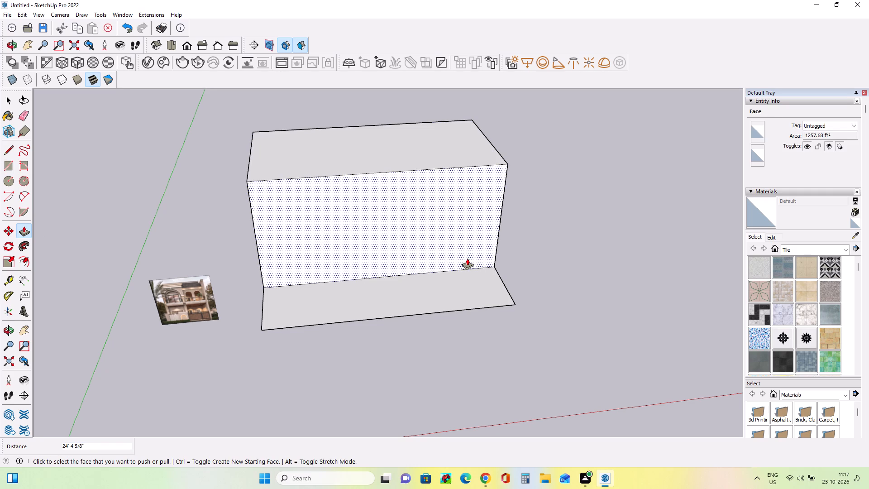
# Push the top face of the building block down by about 8'.
pyautogui.moveTo(459, 268); pyautogui.dragTo(458, 242, button='middle')
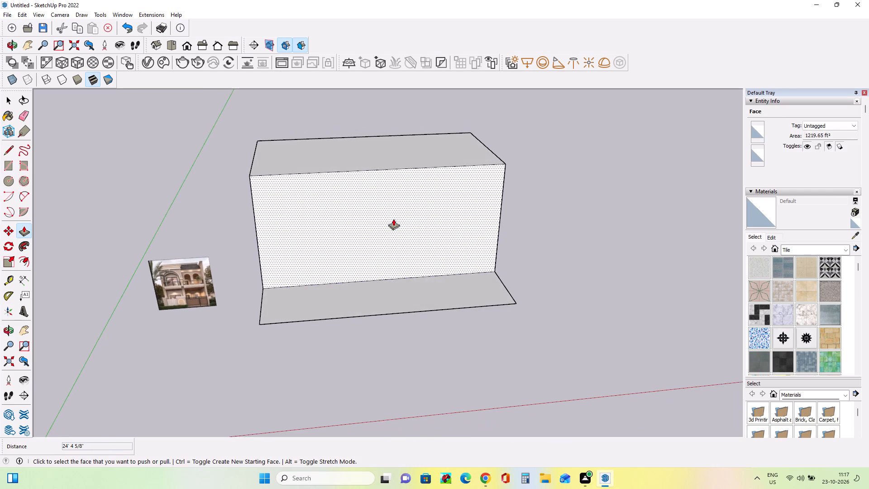
pyautogui.scroll(4, 375, 215)
pyautogui.moveTo(420, 177); pyautogui.dragTo(429, 209, button='middle')
pyautogui.moveTo(364, 127); pyautogui.dragTo(372, 161)
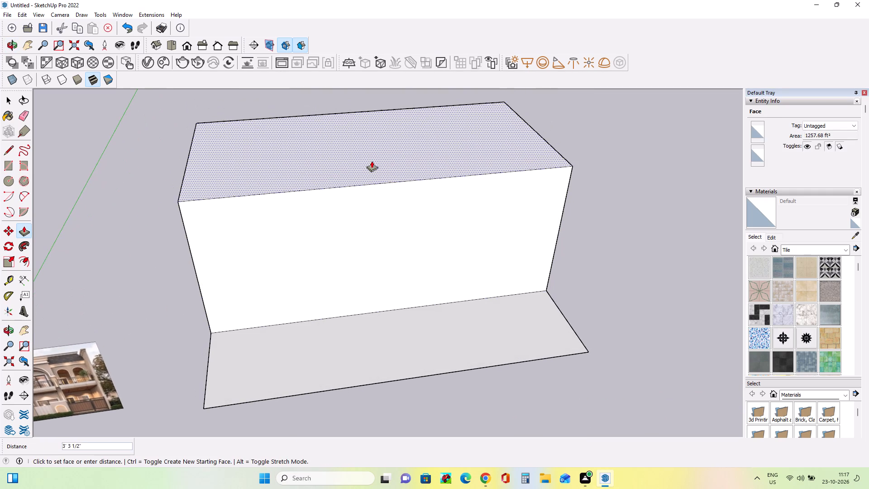
pyautogui.moveTo(372, 161); pyautogui.dragTo(379, 180)
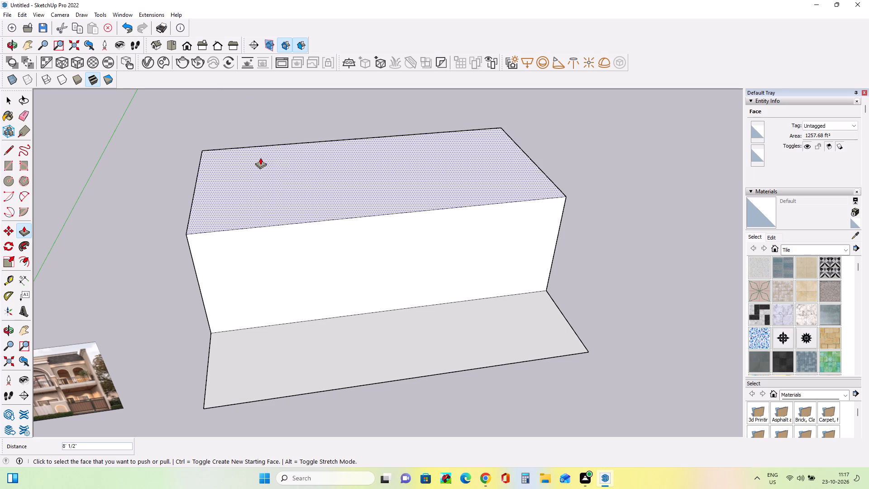
# Compare the building block and its front strip with the elevation image from several angles and distances.
pyautogui.moveTo(377, 326); pyautogui.dragTo(367, 309, button='middle')
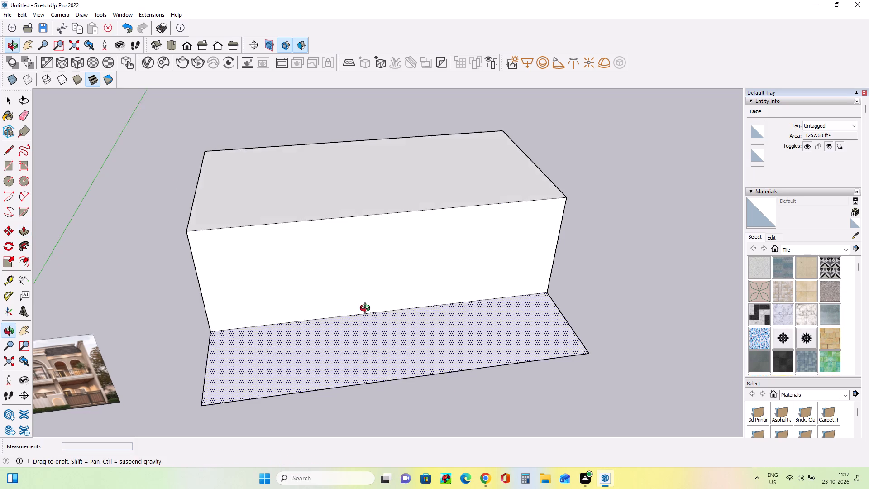
pyautogui.moveTo(367, 309); pyautogui.dragTo(359, 267, button='middle')
pyautogui.scroll(-5, 359, 267)
pyautogui.scroll(-3, 545, 278)
pyautogui.scroll(1, 353, 255)
pyautogui.scroll(-1, 353, 255)
pyautogui.scroll(5, 353, 255)
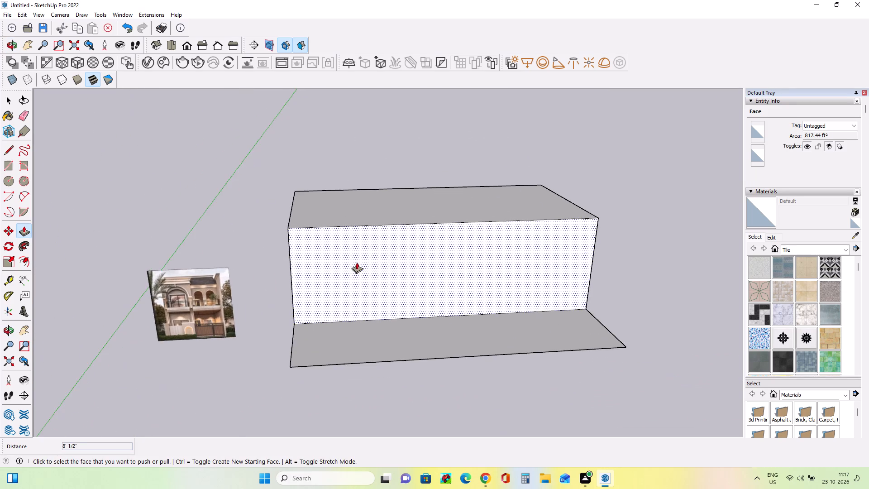
pyautogui.moveTo(364, 278); pyautogui.dragTo(365, 311, button='middle')
pyautogui.scroll(8, 191, 390)
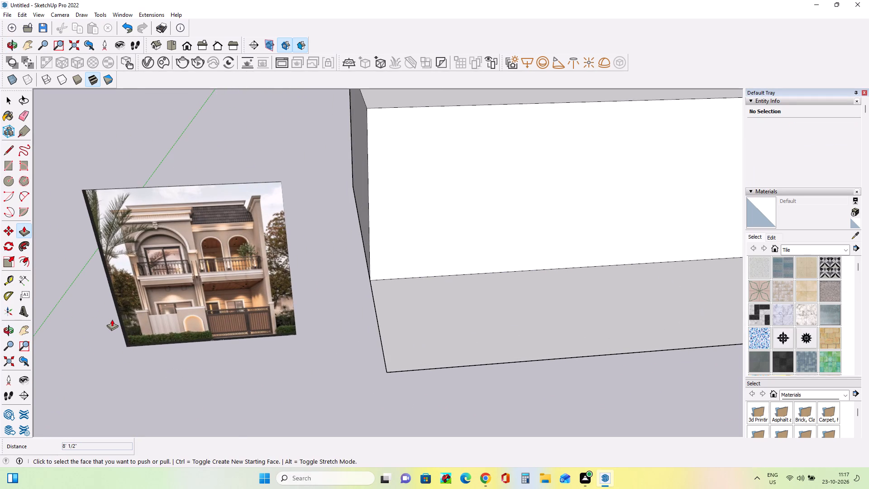
pyautogui.scroll(-12, 112, 319)
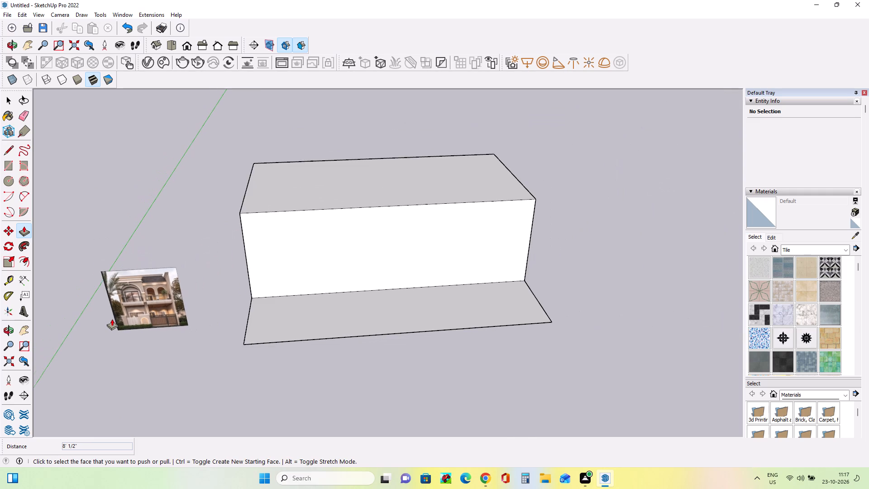
# Draw a narrow rectangle about 13' 6" by 2' 11" across the front strip, at the end farthest from the elevation image.
pyautogui.moveTo(463, 318); pyautogui.dragTo(469, 332, button='middle')
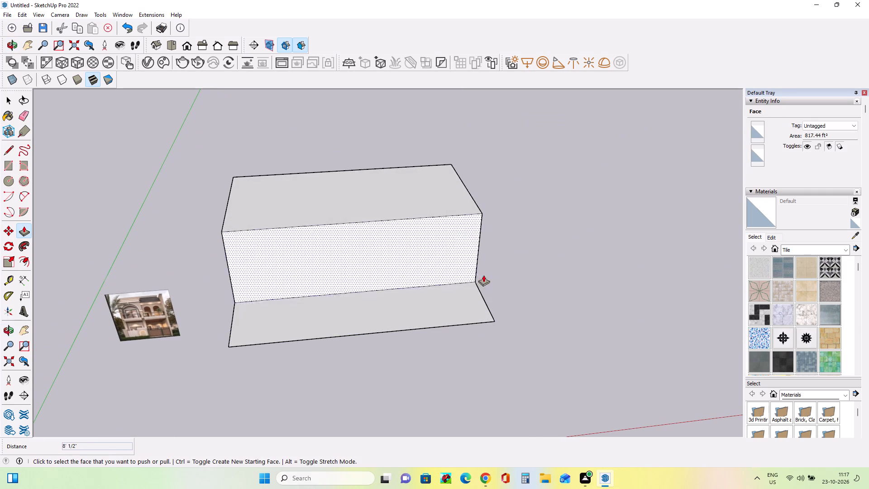
pyautogui.click(9, 164)
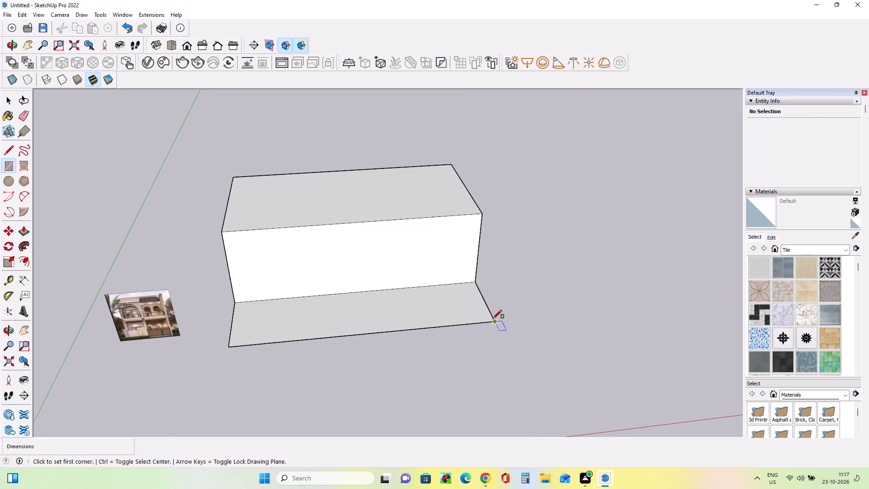
pyautogui.click(493, 319)
pyautogui.click(462, 282)
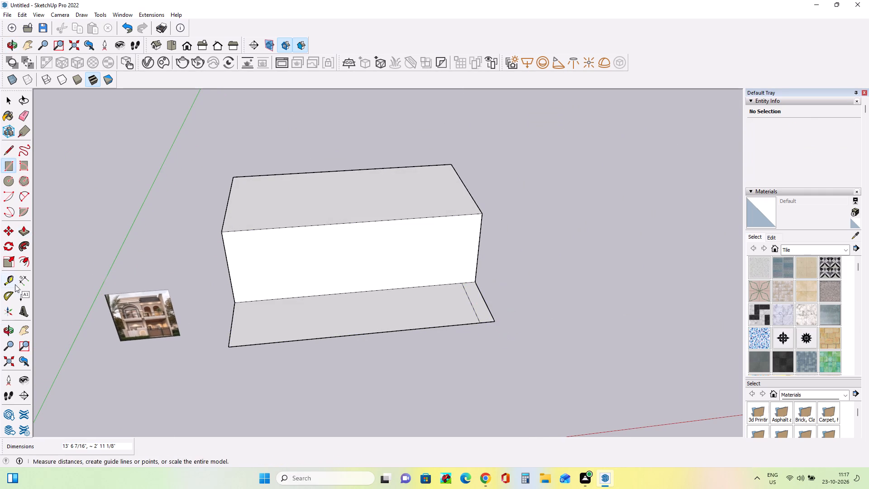
# Extrude the narrow rectangle on the front strip up to the top of the building block as a side wall.
pyautogui.click(20, 233)
pyautogui.click(477, 302)
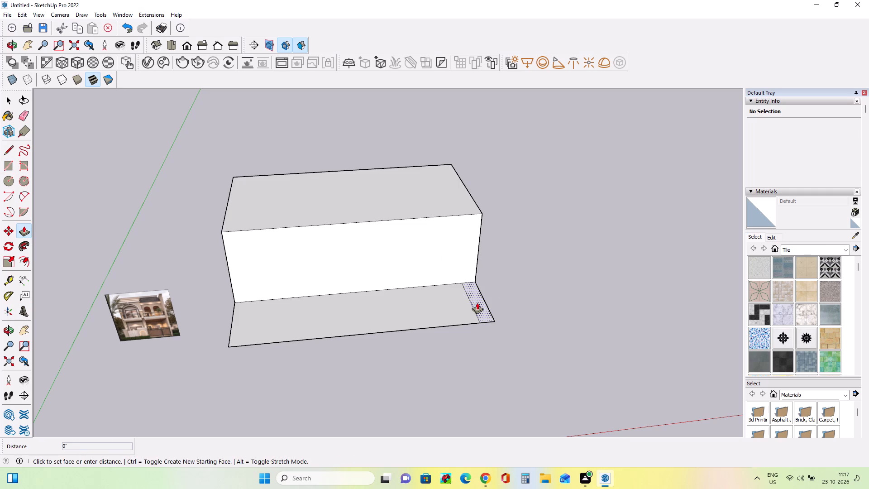
pyautogui.click(450, 202)
# Push the side wall's inner face by about 11 3/4" to make the wall thinner.
pyautogui.moveTo(497, 279); pyautogui.dragTo(506, 250, button='middle')
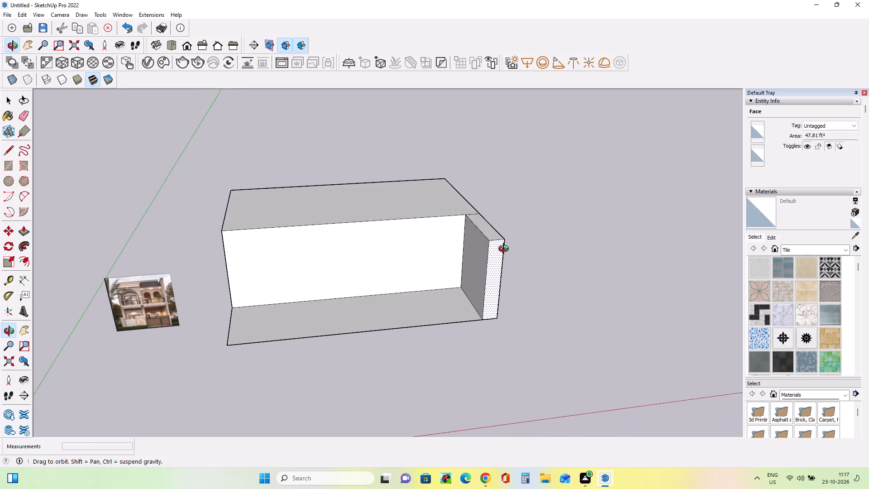
pyautogui.moveTo(506, 250); pyautogui.dragTo(516, 263, button='middle')
pyautogui.moveTo(486, 275); pyautogui.dragTo(492, 275)
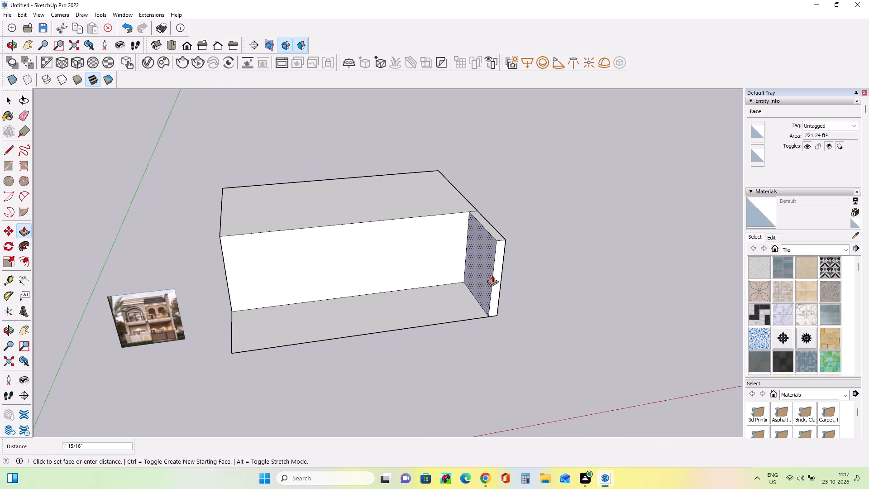
pyautogui.moveTo(492, 275); pyautogui.dragTo(491, 275)
# Compare the building block and its side wall with the elevation image from several distances.
pyautogui.scroll(4, 331, 288)
pyautogui.moveTo(513, 284); pyautogui.dragTo(448, 311, button='middle')
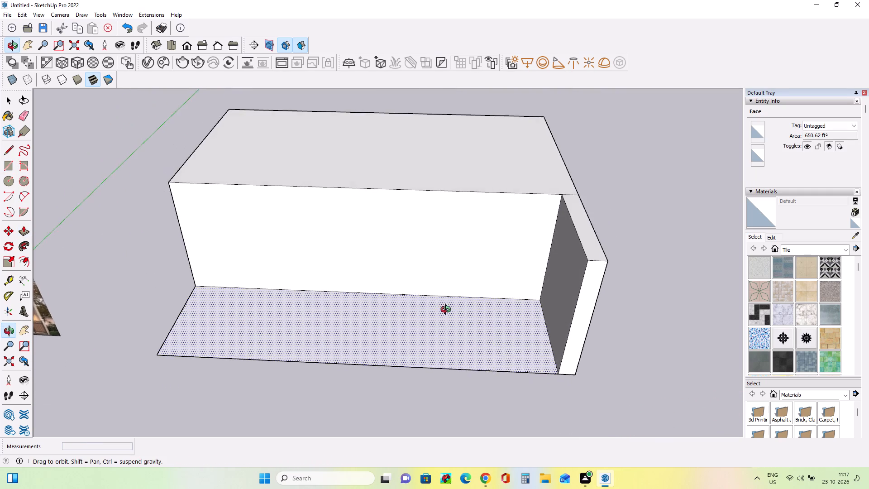
pyautogui.moveTo(448, 311); pyautogui.dragTo(472, 298, button='middle')
pyautogui.scroll(-4, 466, 301)
pyautogui.scroll(11, 141, 307)
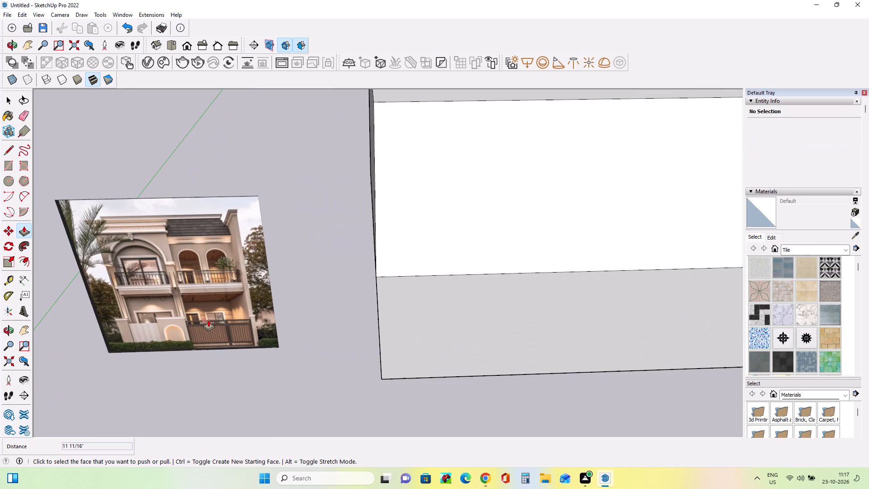
pyautogui.scroll(3, 169, 340)
pyautogui.scroll(-10, 119, 307)
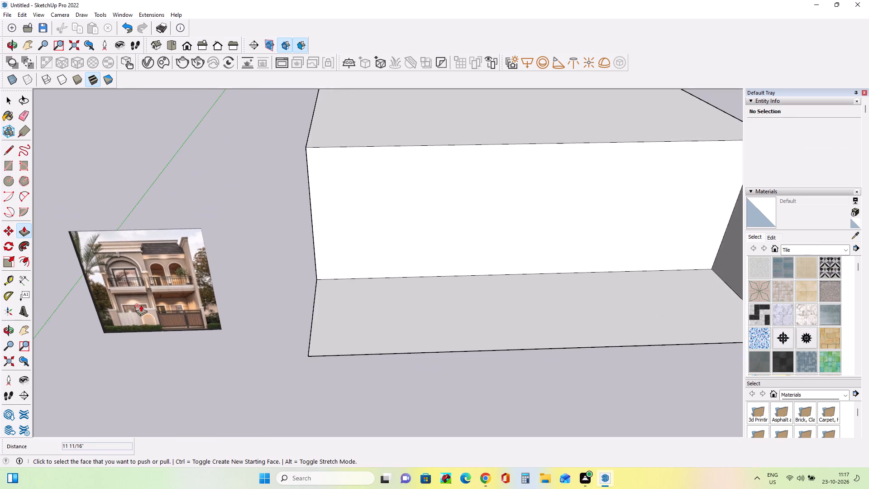
pyautogui.scroll(-2, 141, 305)
pyautogui.scroll(1, 141, 305)
pyautogui.scroll(-1, 141, 305)
pyautogui.moveTo(506, 383); pyautogui.dragTo(512, 398, button='middle')
pyautogui.scroll(-1, 512, 398)
# Draw a rectangle about 24' by 16' 4" on the front wall, from its bottom-edge midpoint to the top corner nearest the elevation image.
pyautogui.click(10, 164)
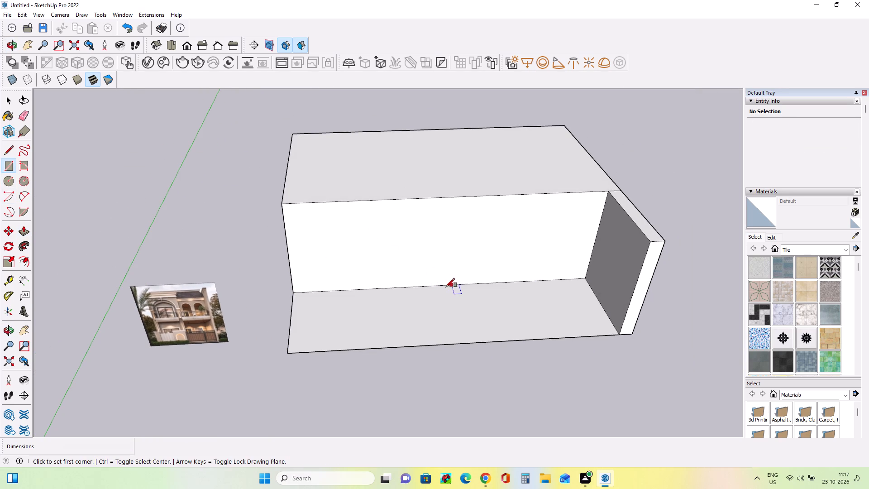
pyautogui.moveTo(440, 287); pyautogui.dragTo(436, 285)
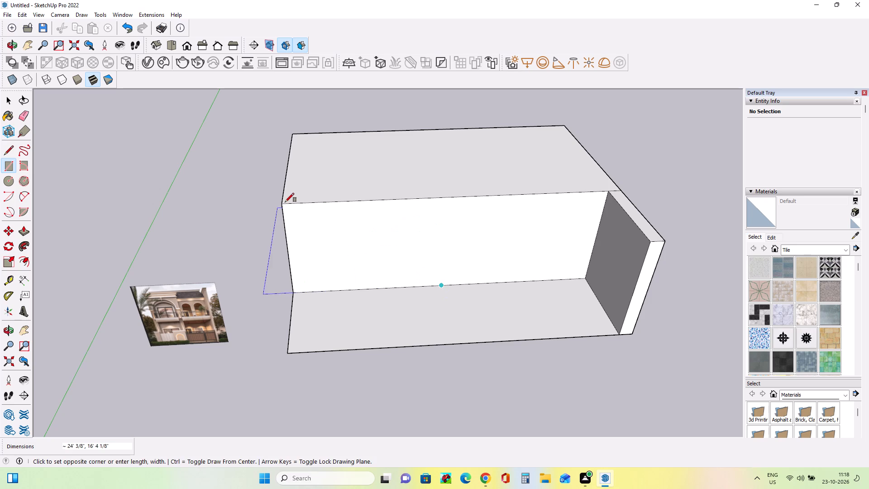
pyautogui.click(286, 204)
# Draw a rectangle about 21' 2" by 14' 11" on the front wall half beside the side wall, with its base on the floor line.
pyautogui.moveTo(479, 261); pyautogui.dragTo(474, 241, button='middle')
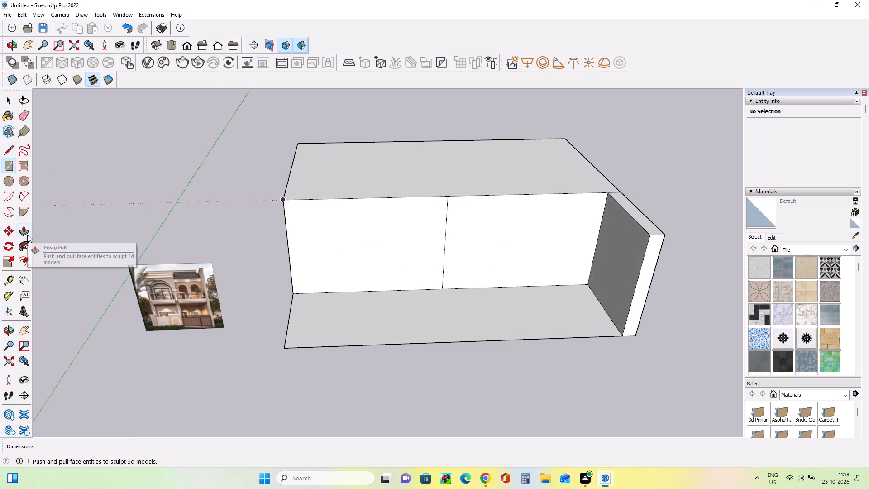
pyautogui.click(4, 167)
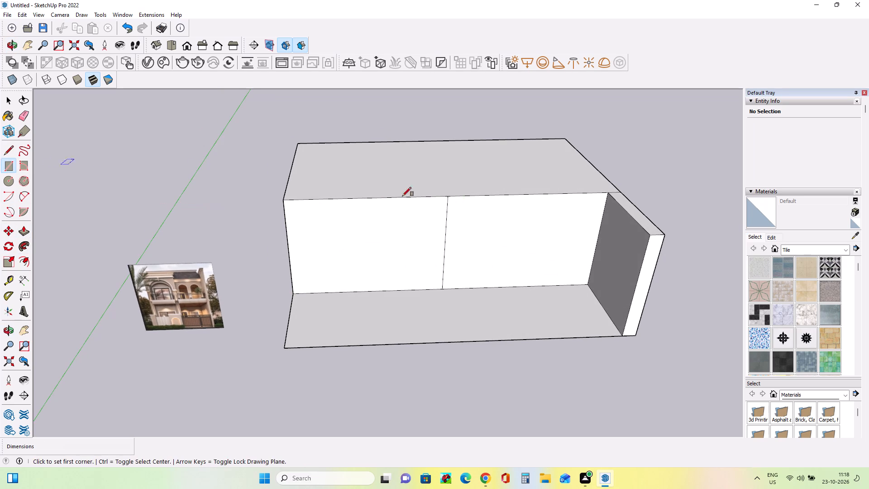
pyautogui.click(452, 291)
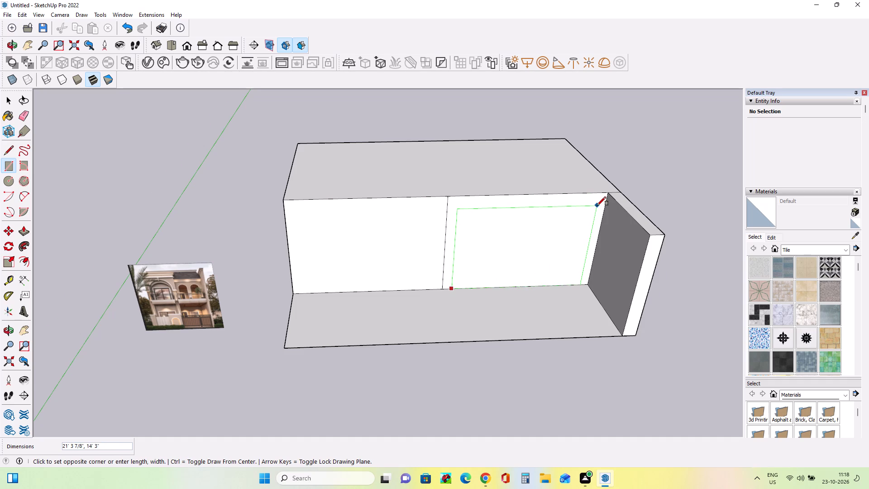
pyautogui.scroll(3, 597, 206)
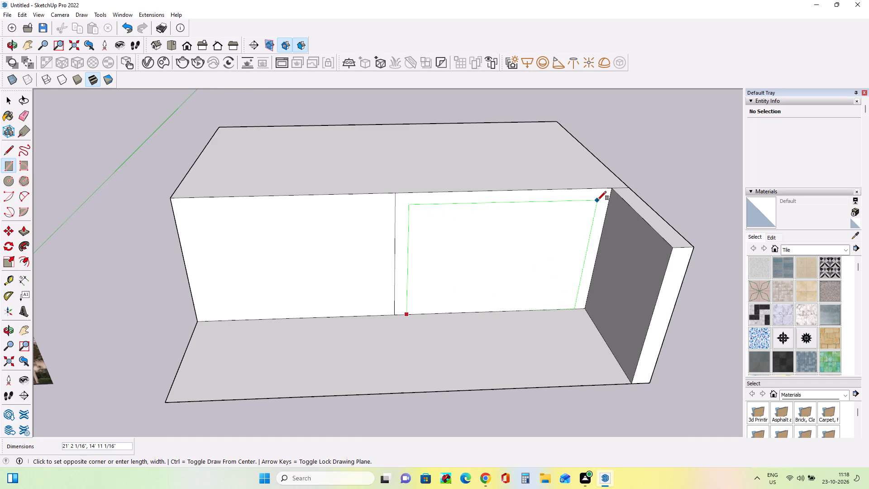
pyautogui.click(597, 200)
# Push the inner rectangle about 11' 2" into the building block to form the recessed porch.
pyautogui.moveTo(458, 293); pyautogui.dragTo(469, 300, button='middle')
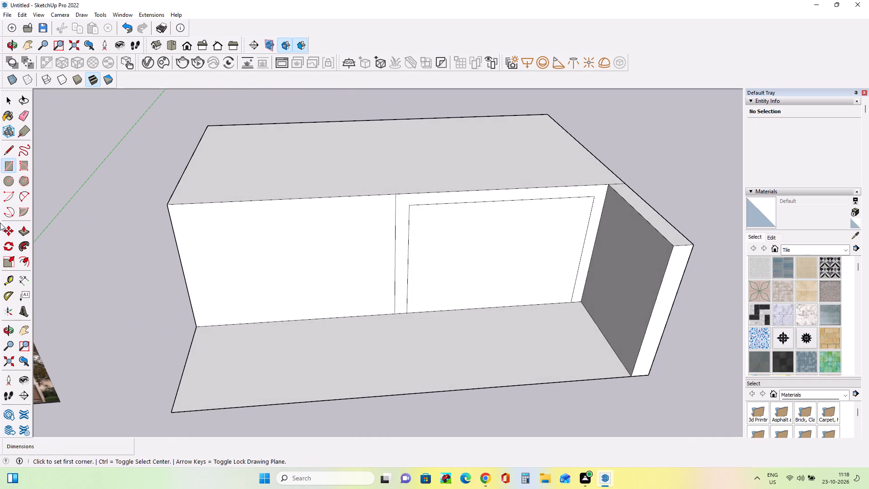
pyautogui.click(24, 229)
pyautogui.click(516, 251)
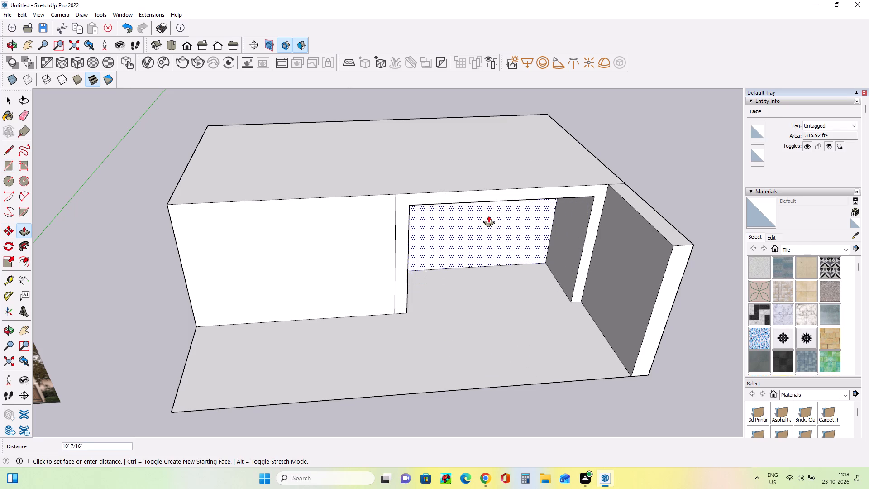
pyautogui.click(488, 211)
# Raise the ceiling of the porch recess by about 5 3/4".
pyautogui.moveTo(501, 252); pyautogui.dragTo(491, 96, button='middle')
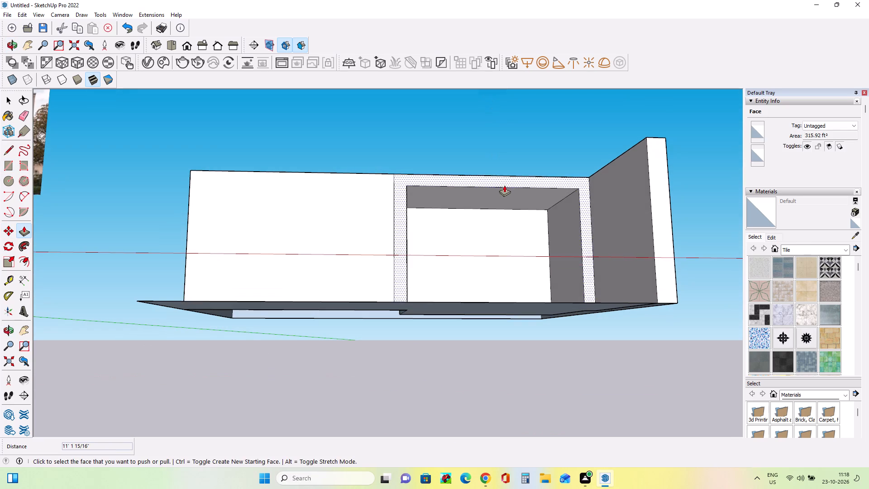
pyautogui.click(505, 197)
pyautogui.click(505, 193)
# Push the recess's inner side face at the middle of the building back about 7 1/2", narrowing the front pier.
pyautogui.moveTo(534, 230); pyautogui.dragTo(539, 358, button='middle')
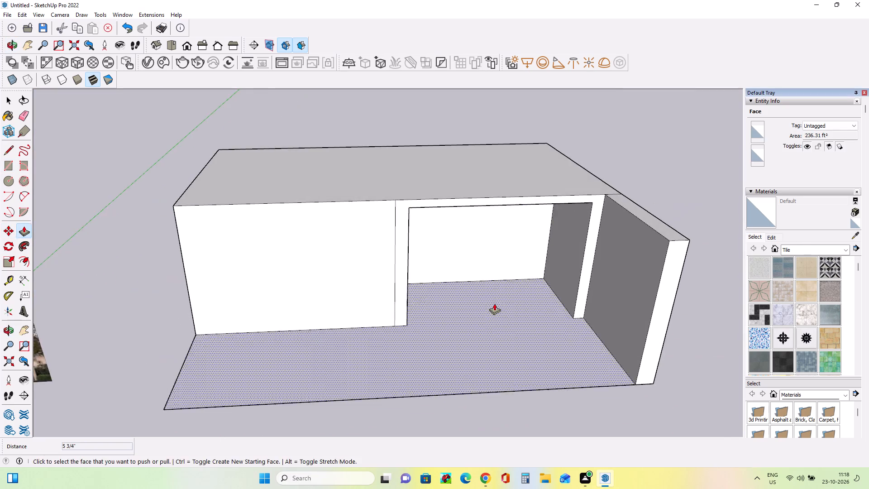
pyautogui.moveTo(493, 305); pyautogui.dragTo(343, 318, button='middle')
pyautogui.click(402, 289)
pyautogui.click(399, 285)
# Compare the recessed porch and front wall with the ground floor in the elevation image.
pyautogui.moveTo(362, 294); pyautogui.dragTo(436, 295, button='middle')
pyautogui.moveTo(449, 284); pyautogui.dragTo(503, 264, button='middle')
pyautogui.scroll(3, 271, 293)
pyautogui.scroll(-5, 404, 271)
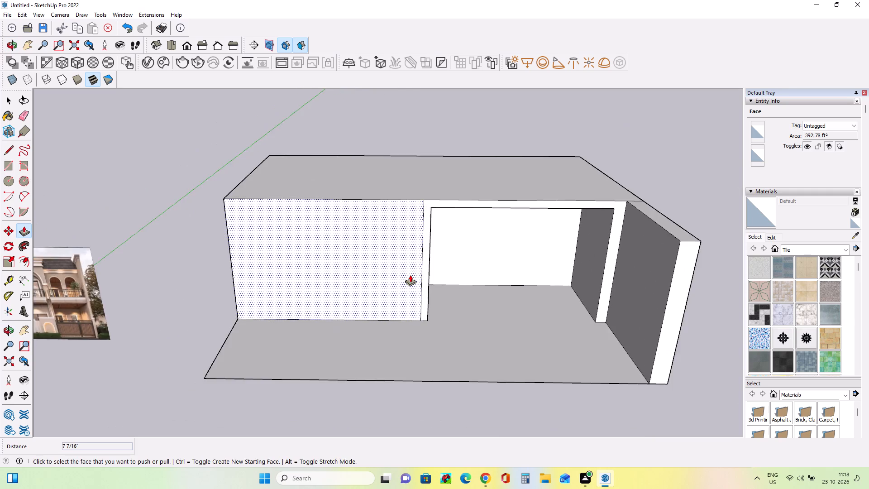
pyautogui.scroll(-4, 410, 275)
pyautogui.scroll(-1, 223, 327)
pyautogui.scroll(13, 223, 327)
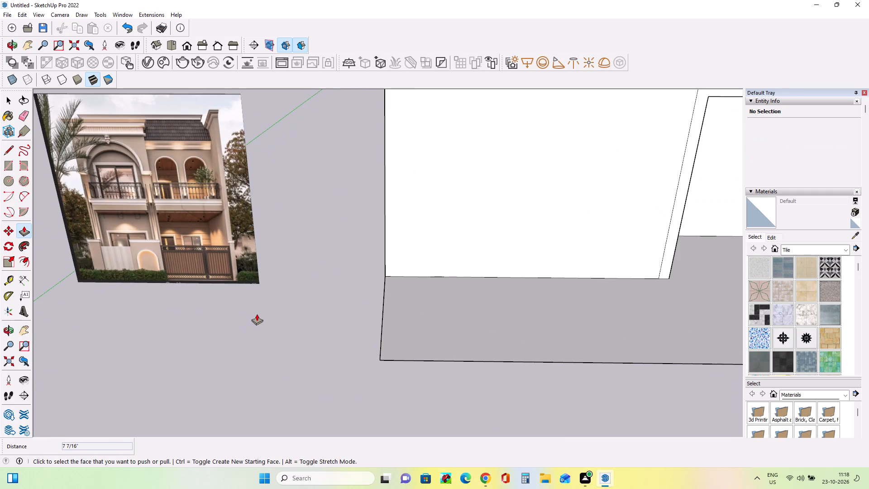
pyautogui.moveTo(257, 314); pyautogui.dragTo(260, 321, button='middle')
pyautogui.scroll(-3, 253, 298)
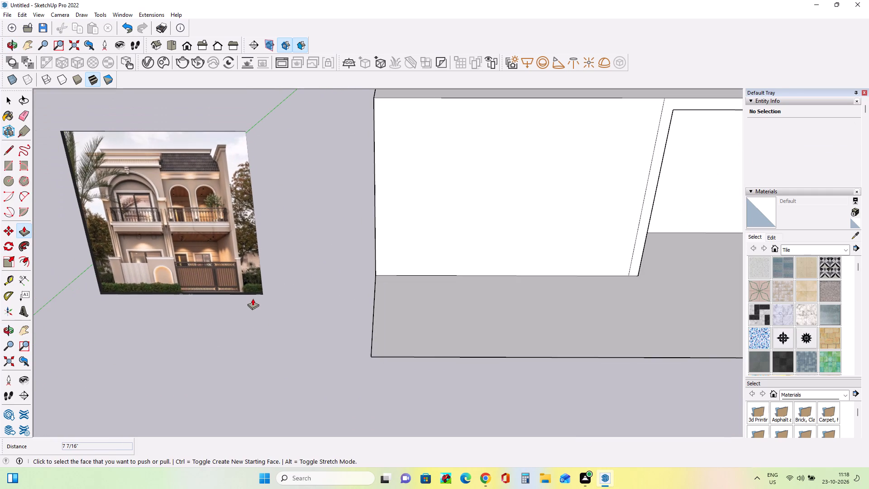
pyautogui.scroll(2, 252, 297)
pyautogui.scroll(-7, 252, 297)
pyautogui.moveTo(370, 286); pyautogui.dragTo(377, 291, button='middle')
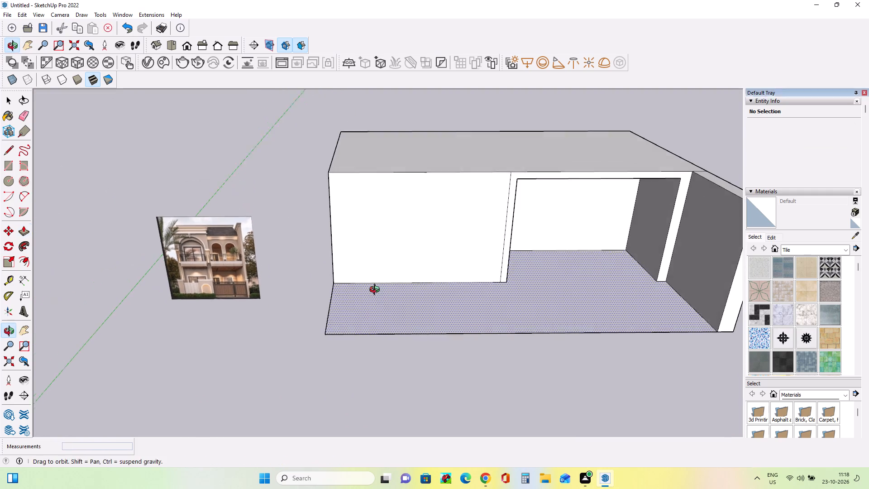
pyautogui.moveTo(377, 291); pyautogui.dragTo(388, 302, button='middle')
# Draw a rectangle about 4' by 3' on the front strip, against its end edge nearest the elevation image.
pyautogui.click(11, 168)
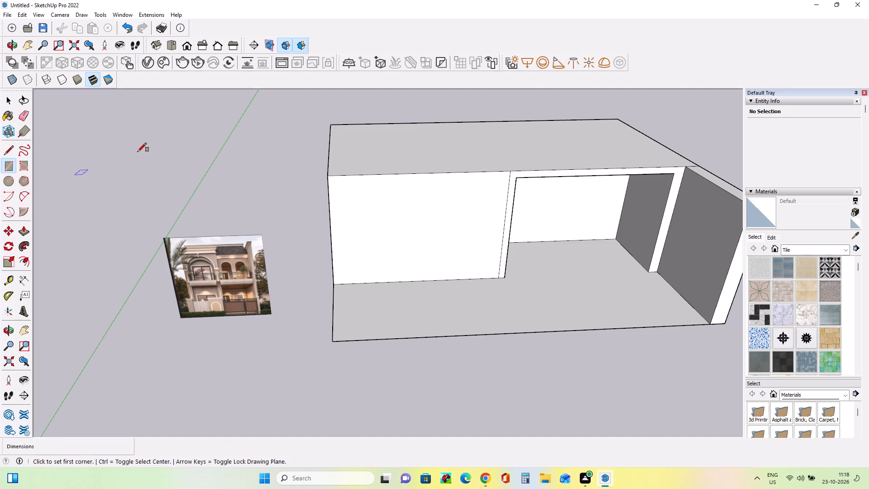
pyautogui.moveTo(402, 244); pyautogui.dragTo(401, 263, button='middle')
pyautogui.scroll(4, 334, 303)
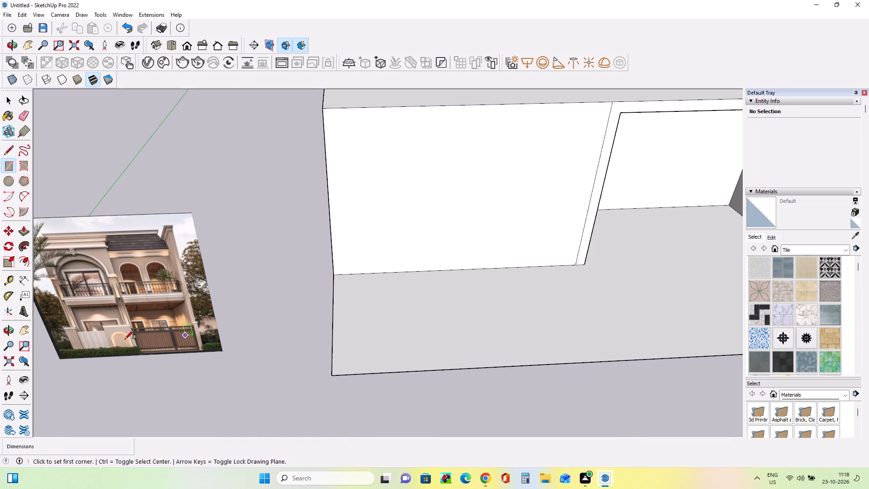
pyautogui.scroll(12, 96, 330)
pyautogui.scroll(3, 60, 329)
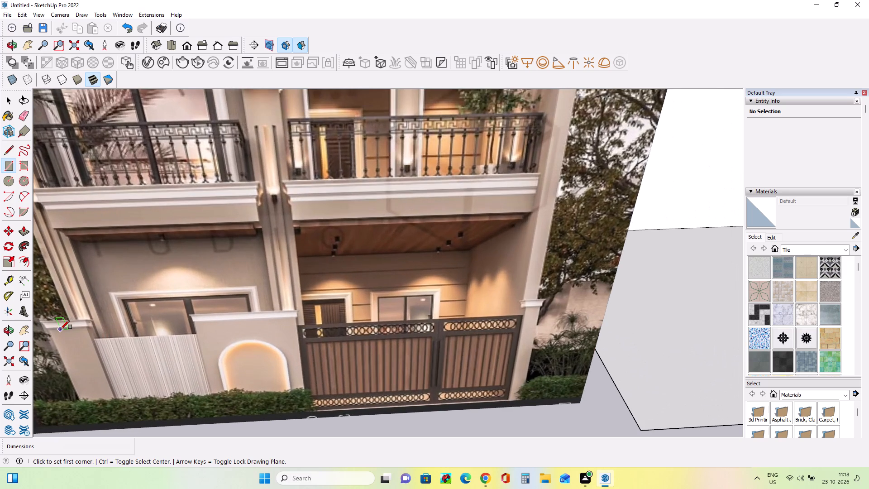
pyautogui.scroll(-12, 61, 329)
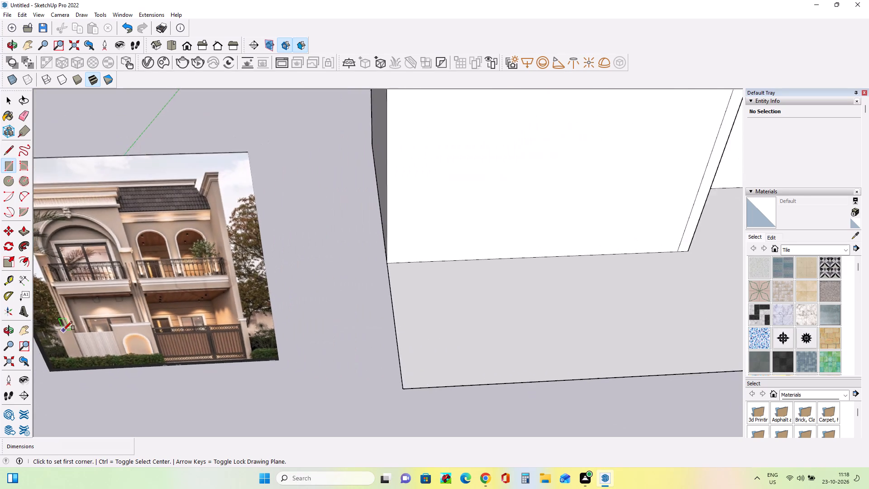
pyautogui.scroll(-9, 63, 330)
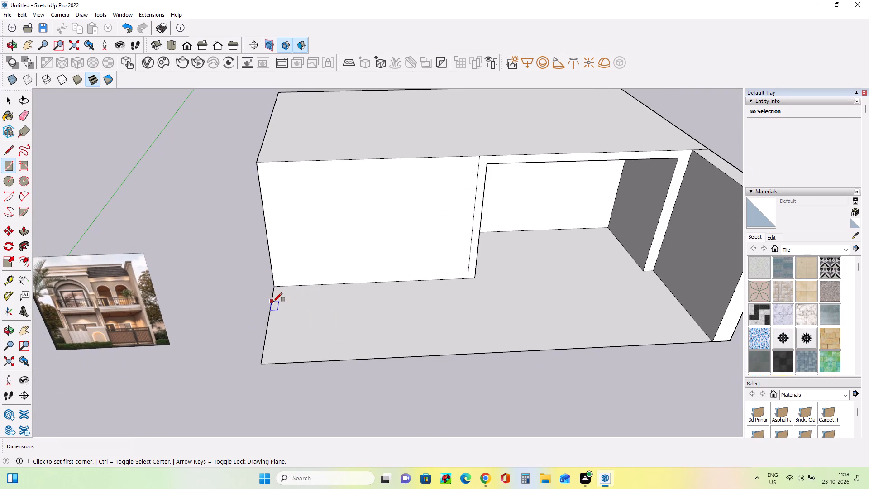
pyautogui.click(273, 302)
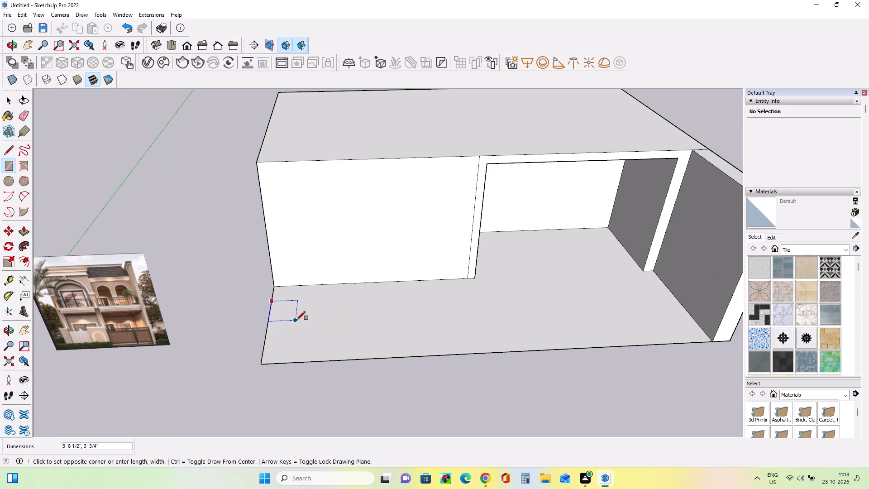
pyautogui.click(298, 320)
# Copy the small rectangle about 21' 3" along the front strip, in front of the pier beside the porch recess.
pyautogui.middleClick(310, 316)
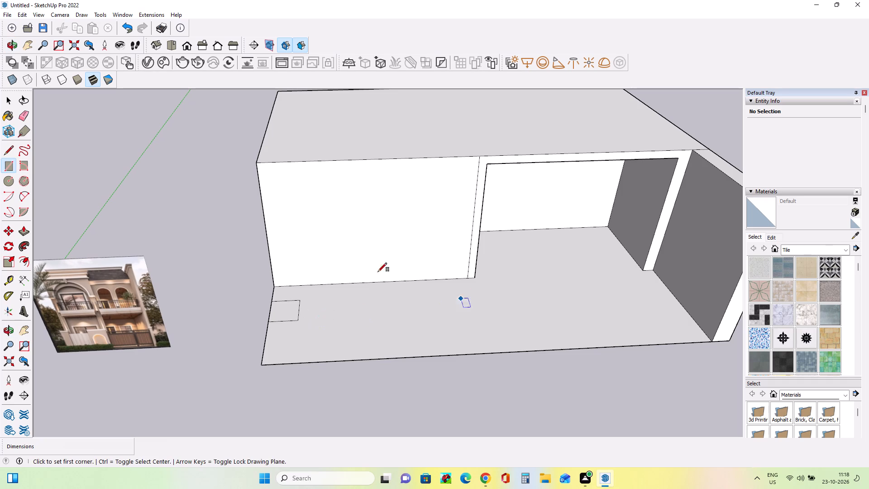
pyautogui.click(8, 147)
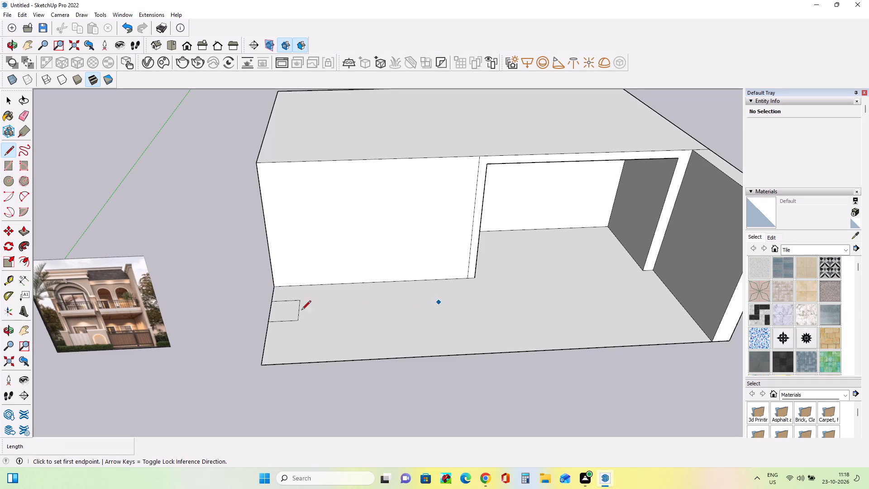
pyautogui.click(11, 97)
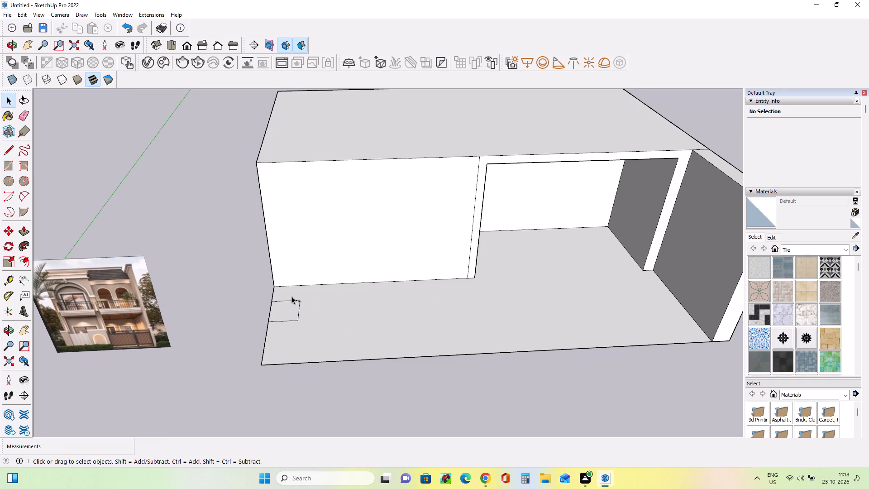
pyautogui.keyDown('ctrl'); pyautogui.click(298, 300); pyautogui.keyUp('ctrl')
pyautogui.keyDown('ctrl'); pyautogui.click(298, 311); pyautogui.keyUp('ctrl')
pyautogui.keyDown('ctrl'); pyautogui.click(294, 318); pyautogui.keyUp('ctrl')
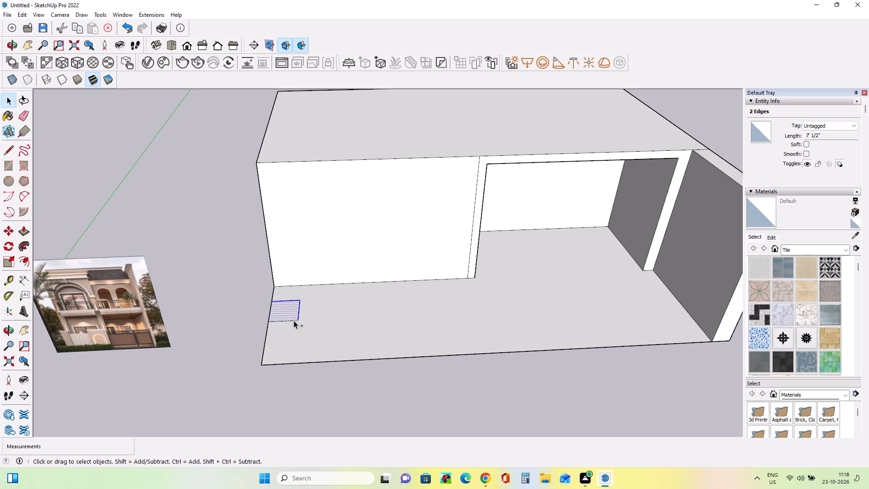
pyautogui.keyDown('ctrl'); pyautogui.click(293, 320); pyautogui.keyUp('ctrl')
pyautogui.keyDown('ctrl'); pyautogui.click(296, 321); pyautogui.keyUp('ctrl')
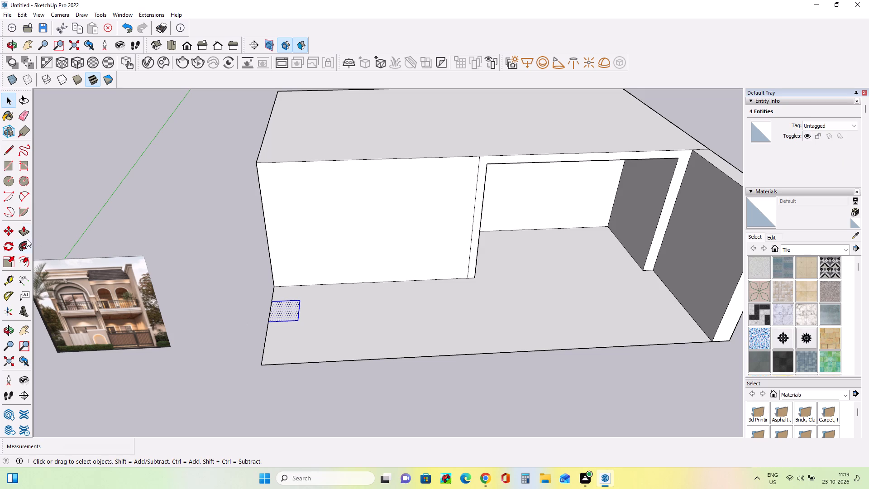
pyautogui.click(5, 229)
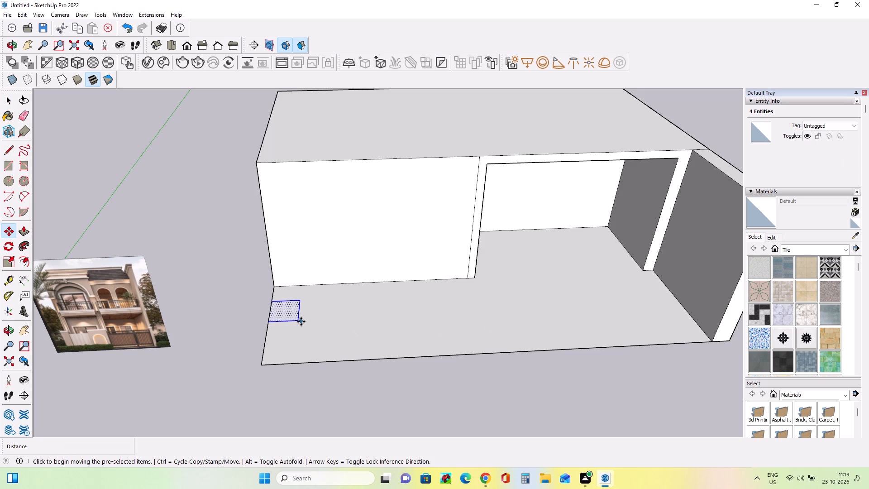
pyautogui.click(299, 323)
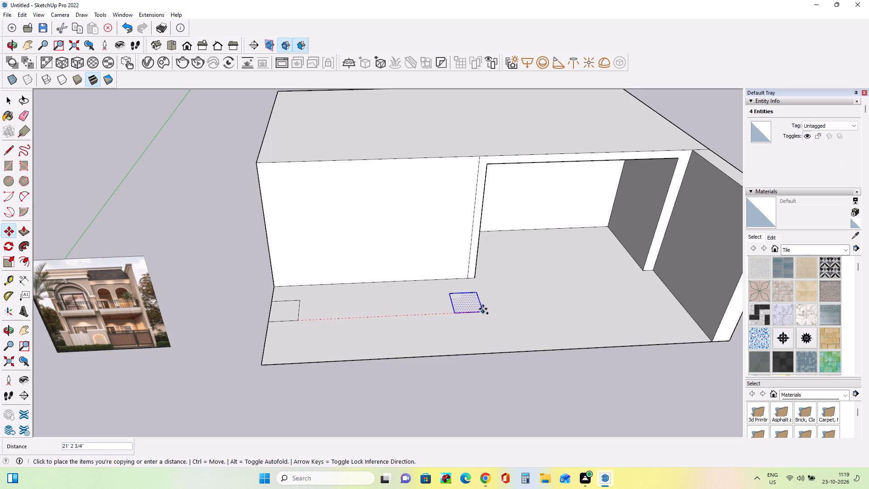
pyautogui.click(485, 309)
# Pull both small rectangles on the front strip up about 16' 4", level with the front wall's top edge, as columns.
pyautogui.moveTo(366, 324); pyautogui.dragTo(363, 320, button='middle')
pyautogui.moveTo(297, 245); pyautogui.dragTo(316, 237, button='middle')
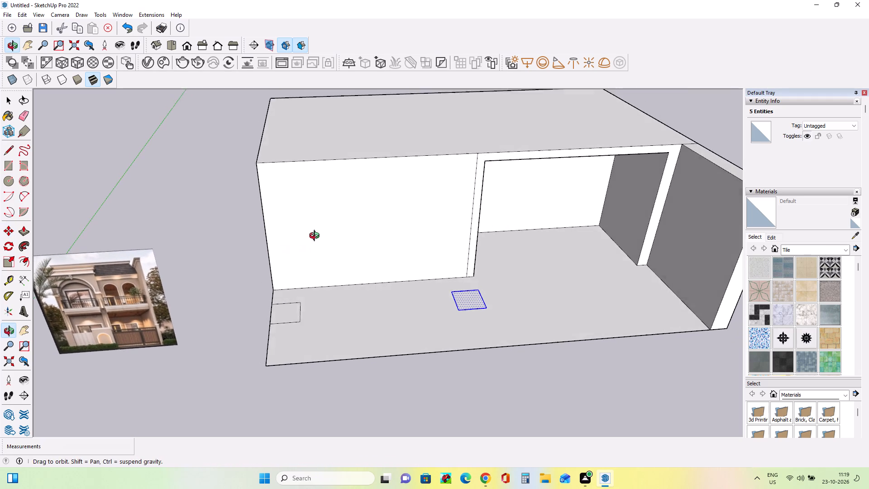
pyautogui.moveTo(316, 237); pyautogui.dragTo(318, 236, button='middle')
pyautogui.click(27, 230)
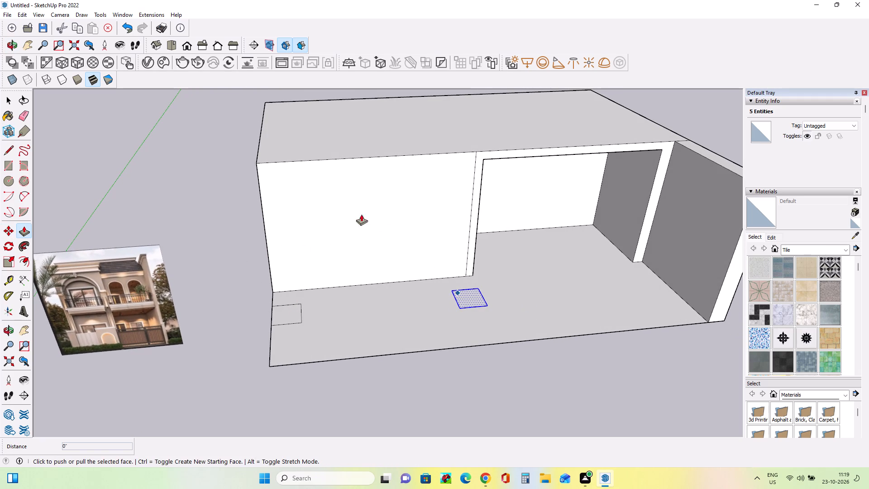
pyautogui.click(12, 98)
pyautogui.doubleClick(82, 136)
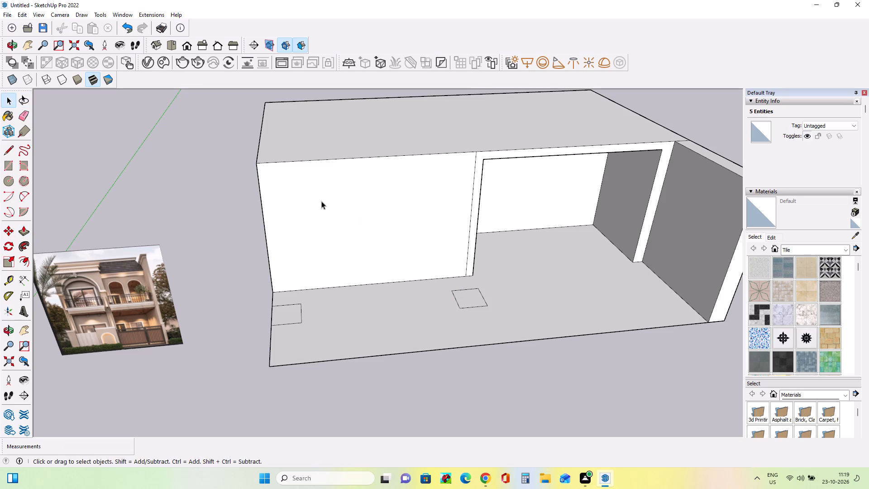
pyautogui.click(22, 232)
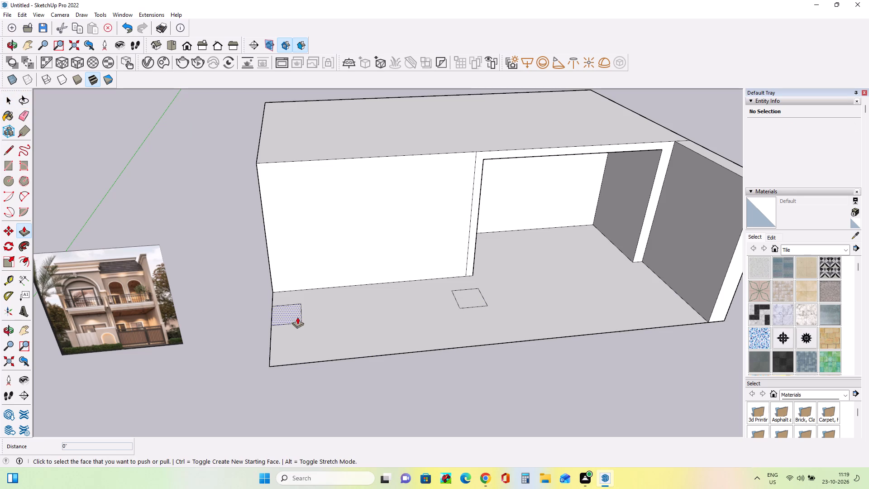
pyautogui.click(295, 316)
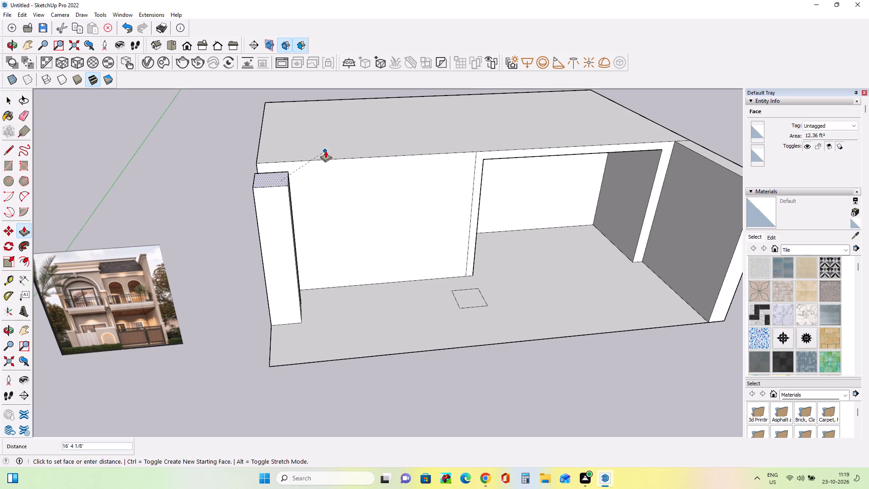
pyautogui.click(325, 151)
pyautogui.moveTo(331, 242); pyautogui.dragTo(345, 197, button='middle')
pyautogui.click(468, 294)
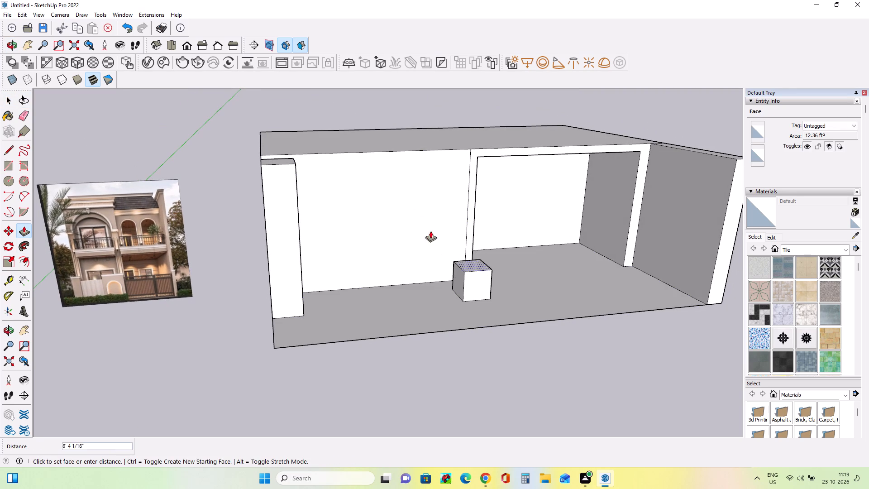
pyautogui.click(396, 139)
# Compare the two front columns with the ground-floor columns in the elevation image.
pyautogui.moveTo(519, 232); pyautogui.dragTo(471, 226, button='middle')
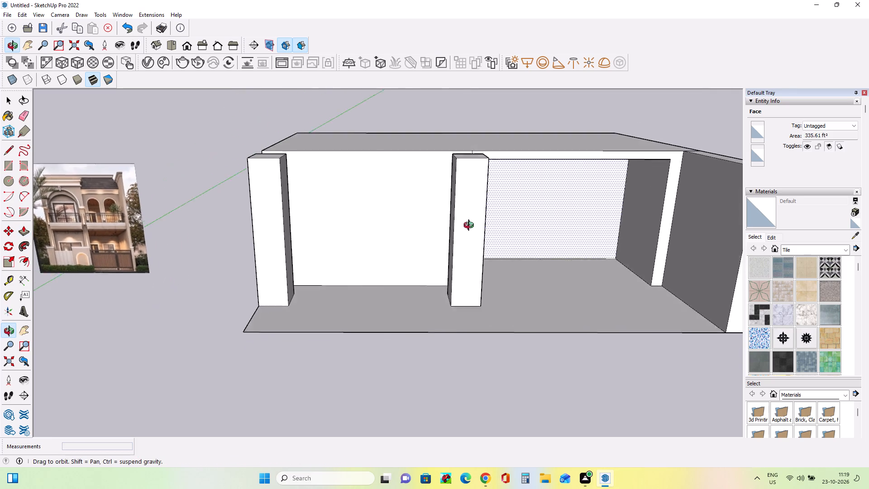
pyautogui.moveTo(471, 226); pyautogui.dragTo(515, 238, button='middle')
pyautogui.scroll(-2, 515, 238)
pyautogui.scroll(2, 325, 309)
pyautogui.scroll(1, 370, 309)
pyautogui.moveTo(365, 326); pyautogui.dragTo(364, 335, button='middle')
pyautogui.scroll(1, 263, 306)
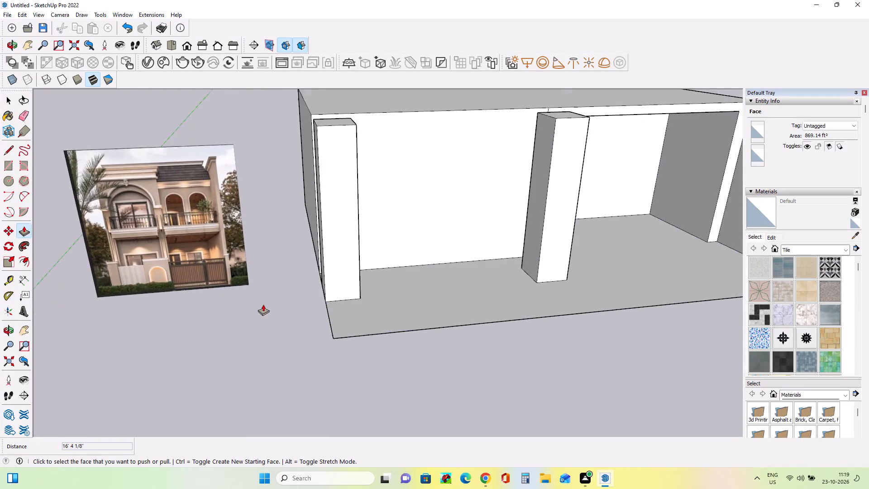
pyautogui.scroll(2, 263, 304)
pyautogui.moveTo(374, 310); pyautogui.dragTo(378, 321, button='middle')
pyautogui.scroll(-3, 305, 304)
pyautogui.moveTo(372, 307); pyautogui.dragTo(385, 315, button='middle')
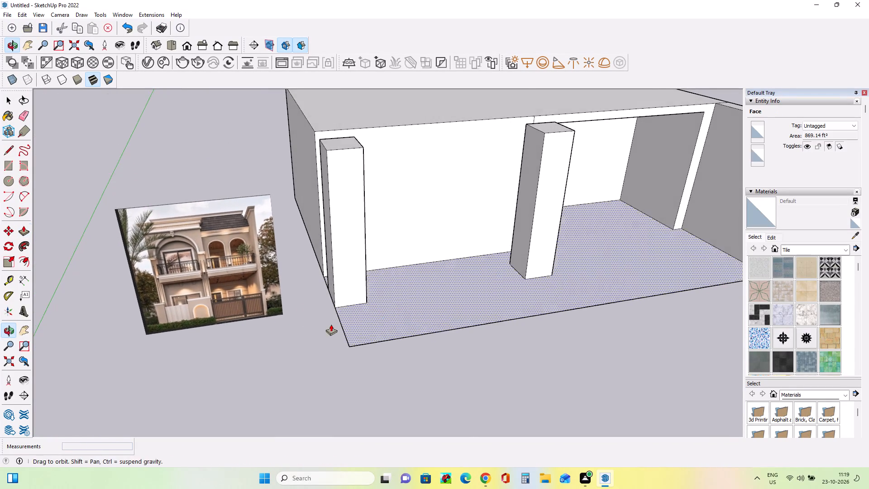
pyautogui.scroll(5, 149, 303)
pyautogui.scroll(-1, 209, 297)
pyautogui.scroll(7, 210, 297)
pyautogui.scroll(7, 81, 317)
pyautogui.scroll(-16, 101, 310)
pyautogui.moveTo(419, 252); pyautogui.dragTo(364, 272, button='middle')
pyautogui.scroll(-1, 364, 270)
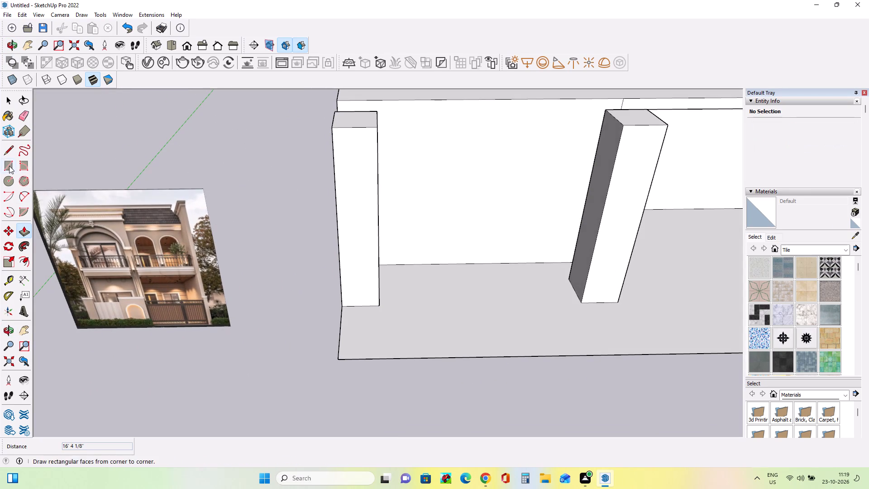
# Draw three vertical strips, about 3 to 5" wide and 15' 7" tall, from the base of the end column's front face.
pyautogui.click(9, 166)
pyautogui.moveTo(359, 275); pyautogui.dragTo(369, 289, button='middle')
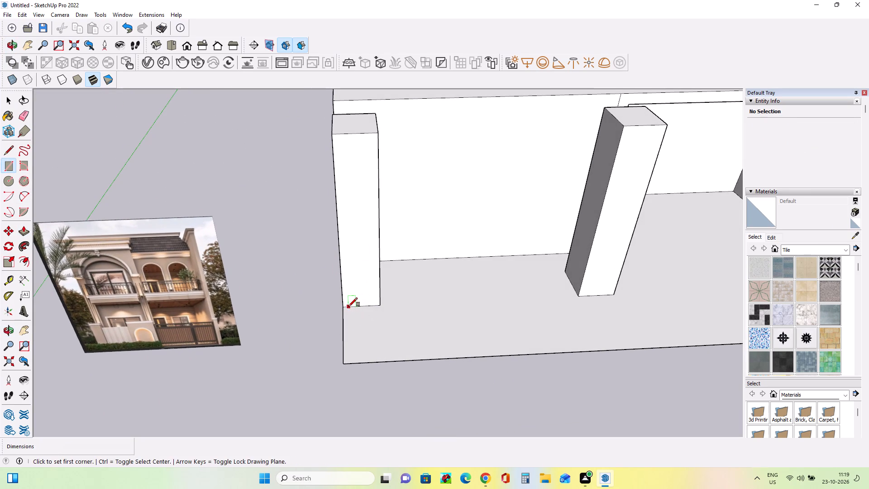
pyautogui.click(349, 307)
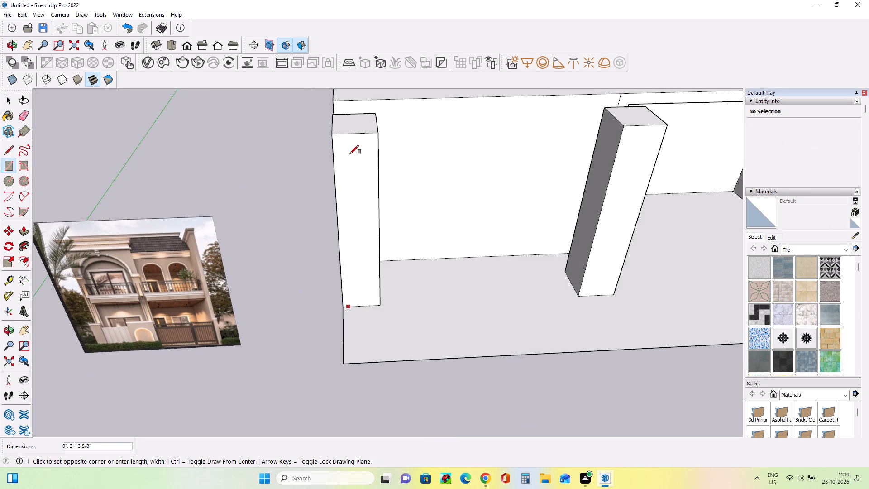
pyautogui.scroll(7, 349, 149)
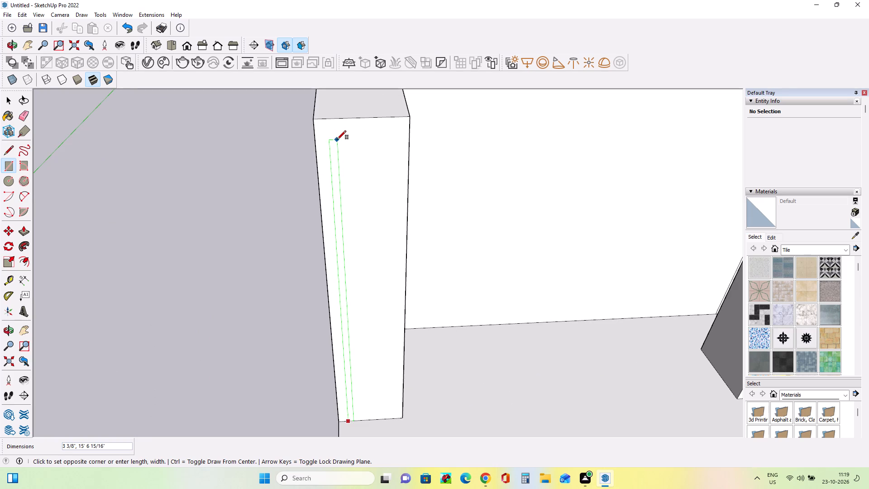
pyautogui.click(337, 139)
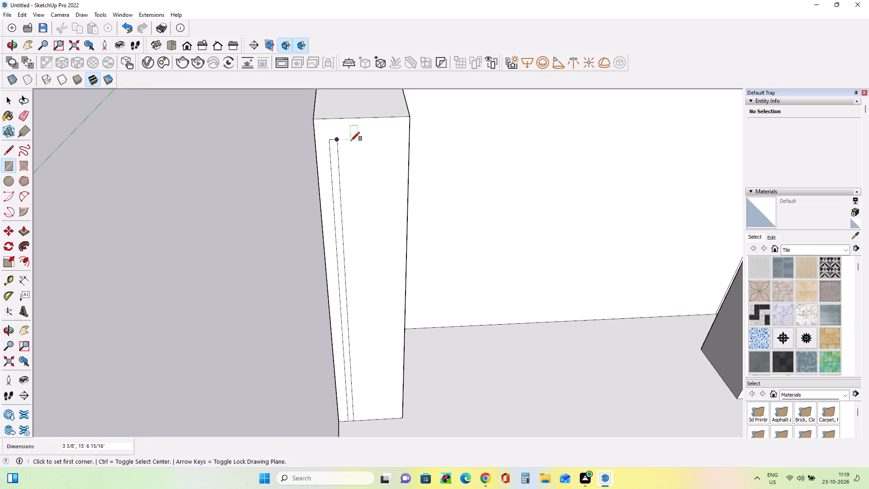
pyautogui.click(353, 140)
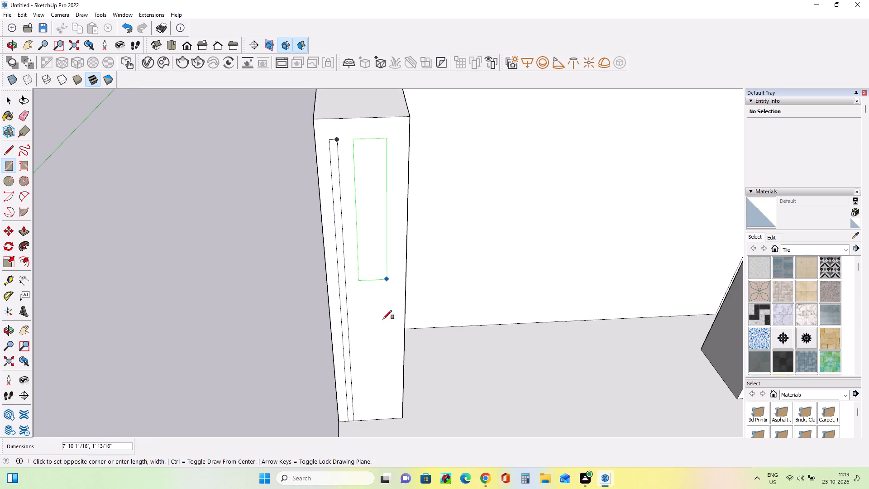
pyautogui.scroll(1, 380, 419)
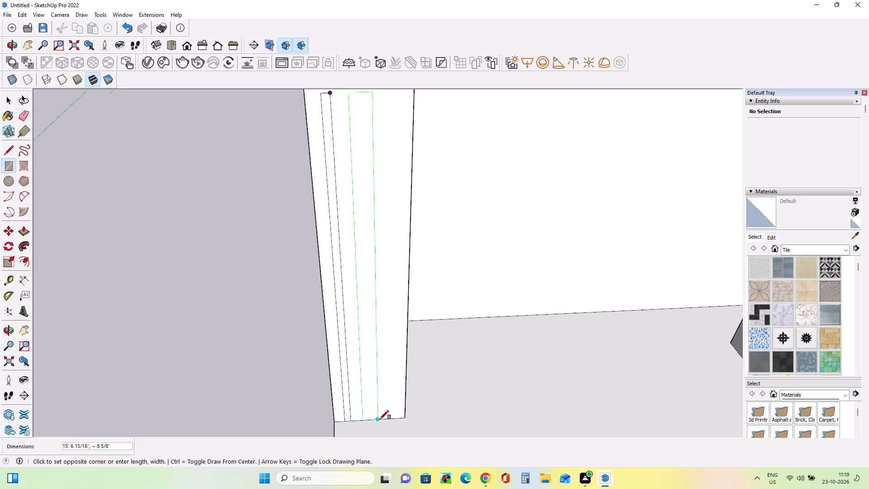
pyautogui.scroll(2, 380, 419)
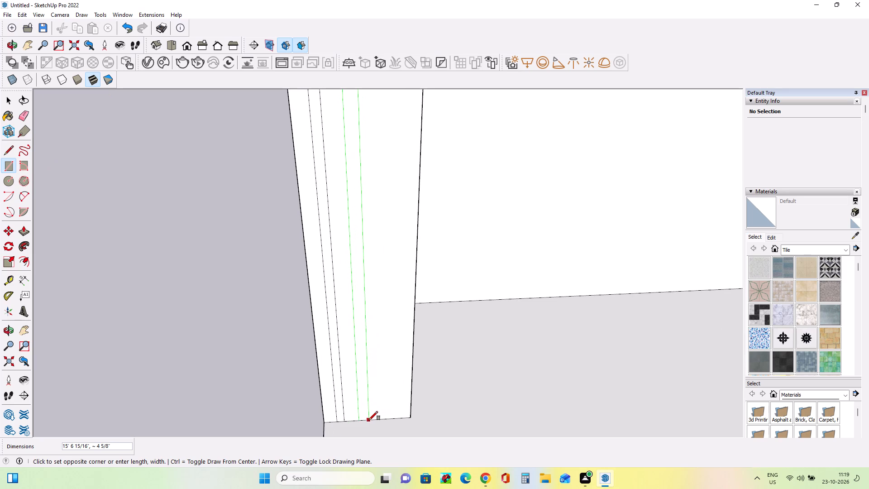
pyautogui.click(369, 420)
pyautogui.click(382, 420)
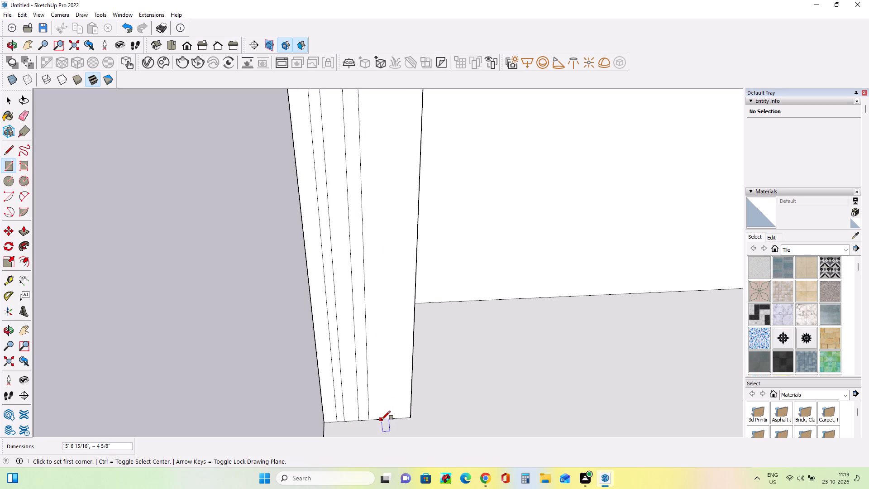
pyautogui.scroll(-6, 397, 272)
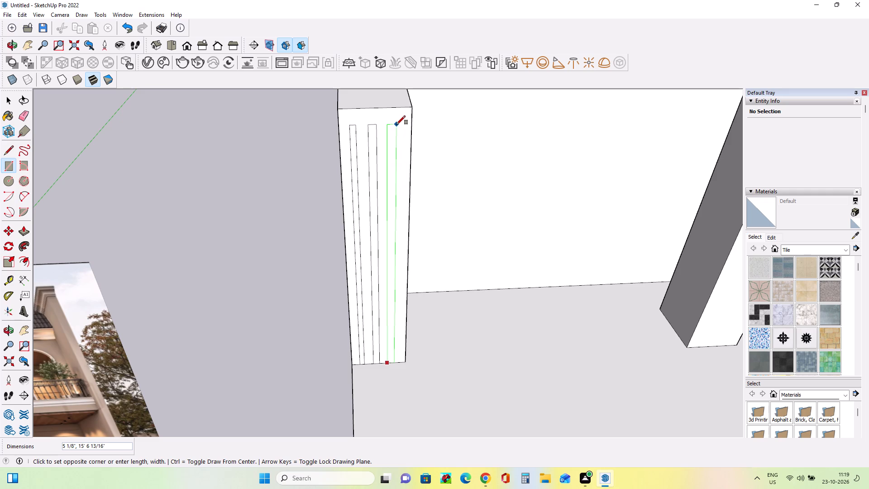
pyautogui.click(396, 125)
# Push the three strips into the end column as recessed grooves, the one nearest the porch about 10" deep.
pyautogui.moveTo(455, 205); pyautogui.dragTo(452, 215, button='middle')
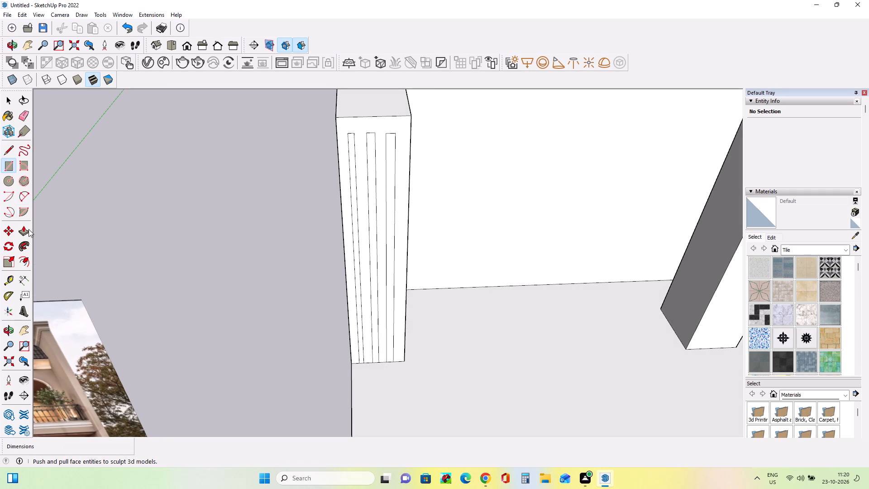
pyautogui.click(25, 230)
pyautogui.click(357, 292)
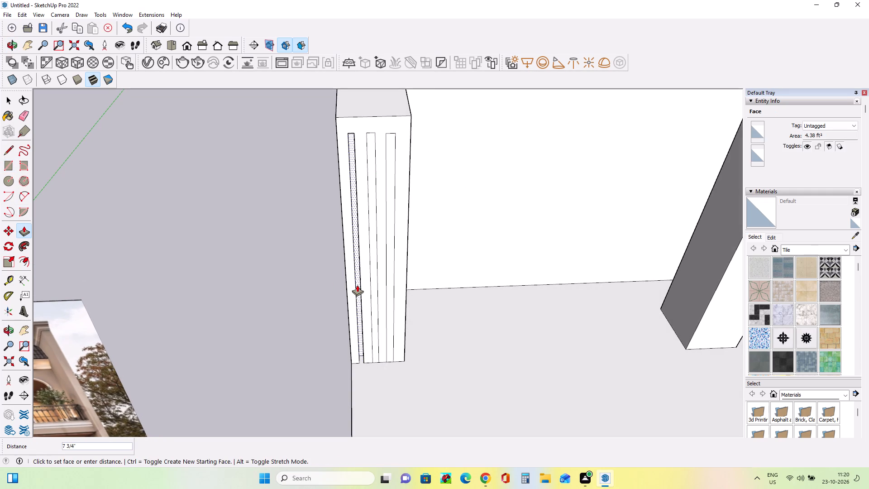
pyautogui.click(357, 283)
pyautogui.click(376, 312)
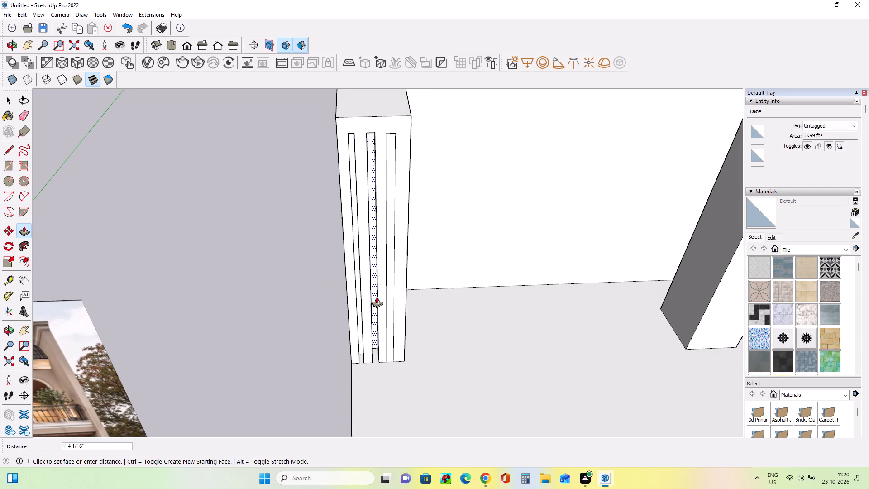
pyautogui.click(377, 297)
pyautogui.click(389, 319)
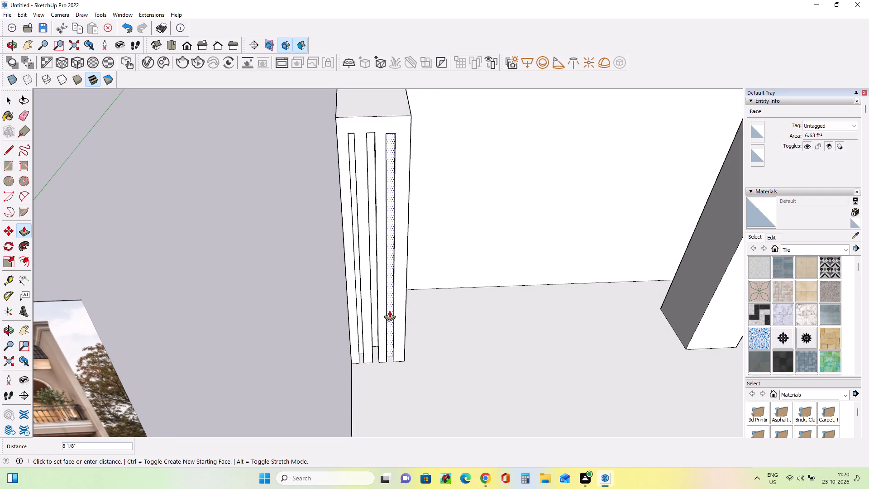
pyautogui.click(389, 309)
# Bring the middle groove's back face forward about 6 1/8" to match the depth of the grooves beside it.
pyautogui.scroll(3, 372, 340)
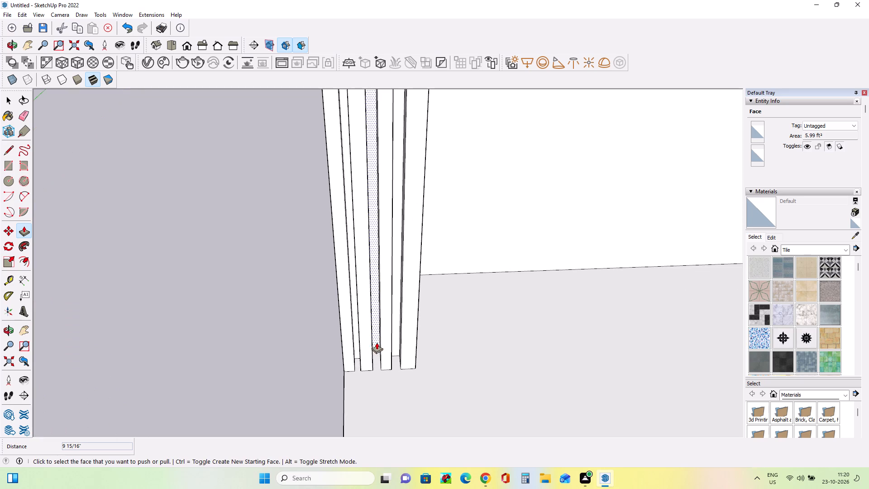
pyautogui.moveTo(375, 339); pyautogui.dragTo(396, 338)
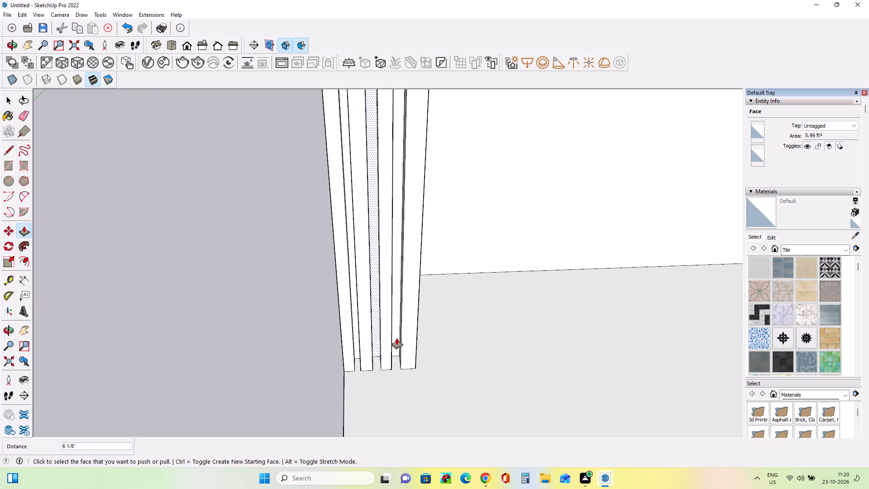
# Examine the grooved end column alongside the plain middle column and the elevation image.
pyautogui.moveTo(388, 337); pyautogui.dragTo(392, 257, button='middle')
pyautogui.scroll(-3, 392, 257)
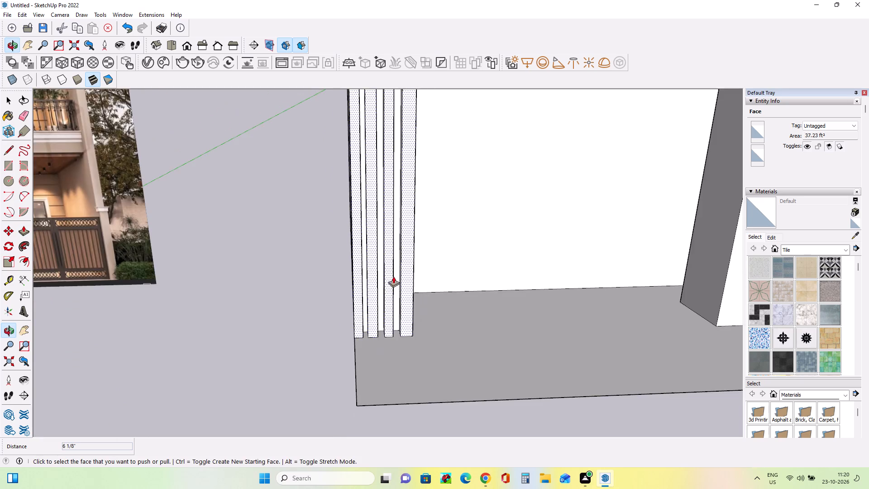
pyautogui.scroll(-7, 393, 290)
pyautogui.scroll(-1, 433, 282)
pyautogui.moveTo(432, 285); pyautogui.dragTo(438, 319, button='middle')
pyautogui.scroll(4, 498, 295)
pyautogui.scroll(-7, 422, 315)
pyautogui.scroll(3, 555, 290)
pyautogui.moveTo(550, 294); pyautogui.dragTo(548, 304, button='middle')
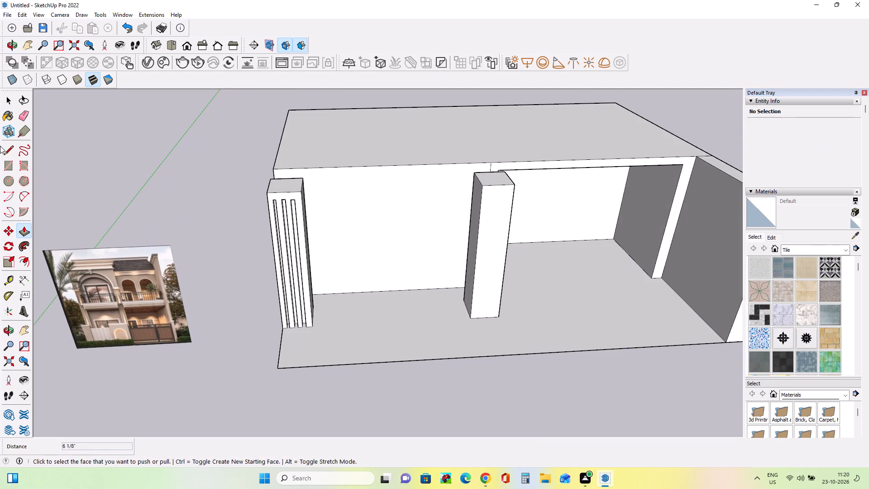
# Draw three vertical strips, about 4 to 5" wide and 15' 5" to 15' 7" tall, from the base of the middle column's front face.
pyautogui.click(10, 164)
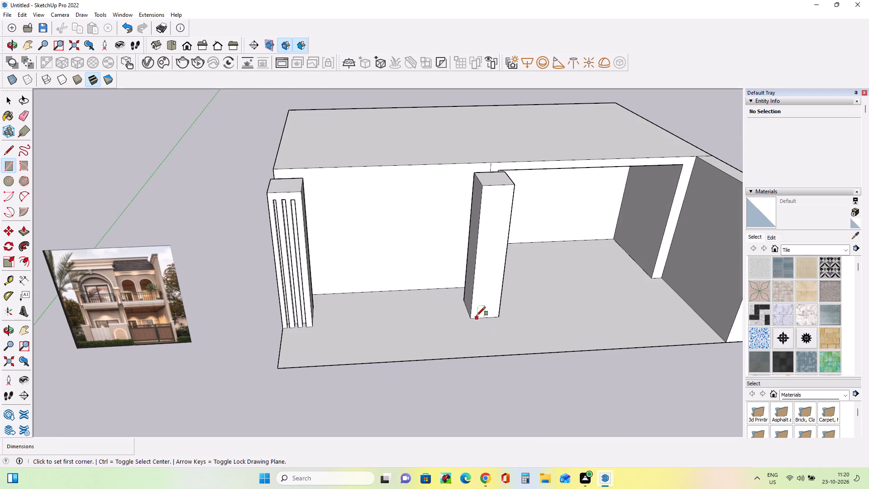
pyautogui.click(477, 316)
pyautogui.moveTo(491, 227); pyautogui.dragTo(461, 242, button='middle')
pyautogui.scroll(4, 497, 208)
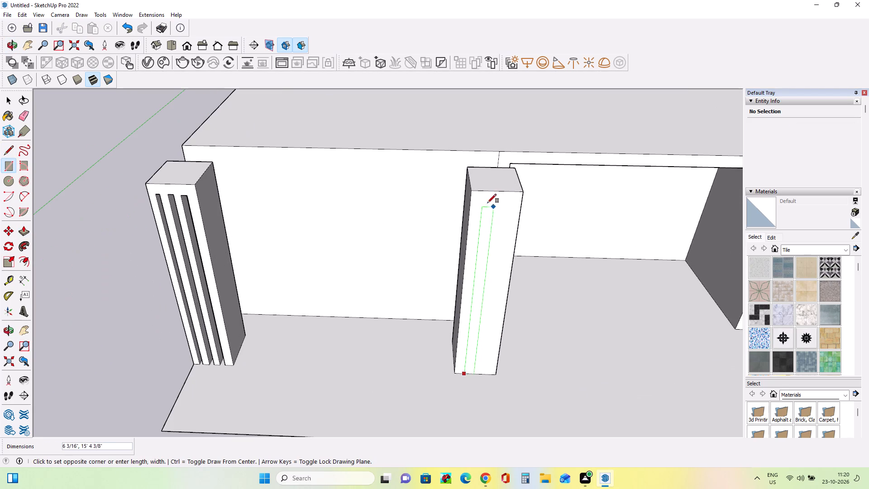
pyautogui.scroll(3, 489, 201)
pyautogui.click(487, 202)
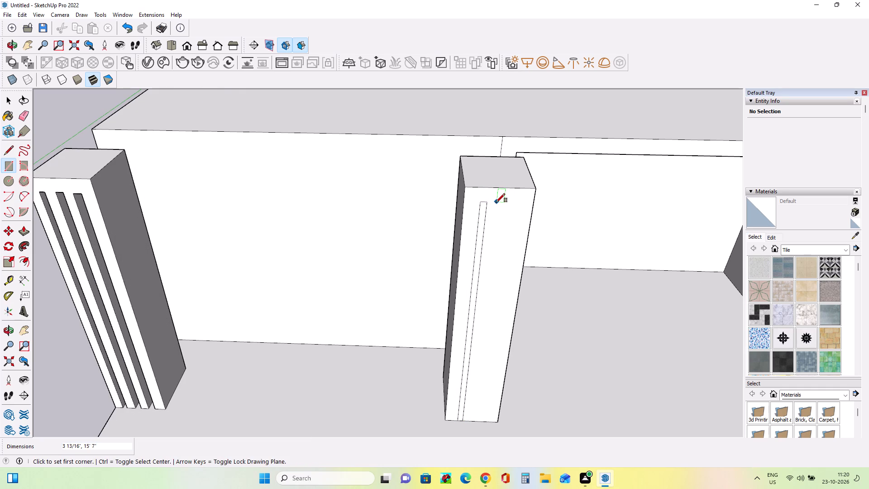
pyautogui.click(496, 202)
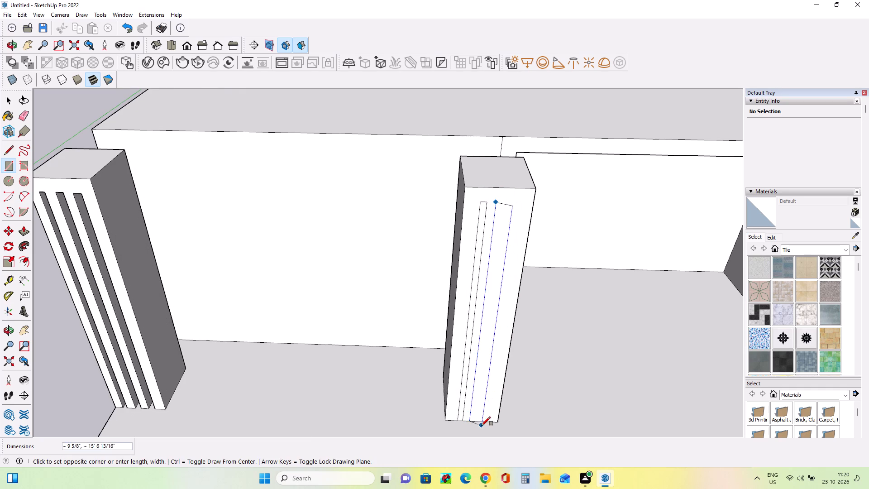
pyautogui.scroll(3, 483, 421)
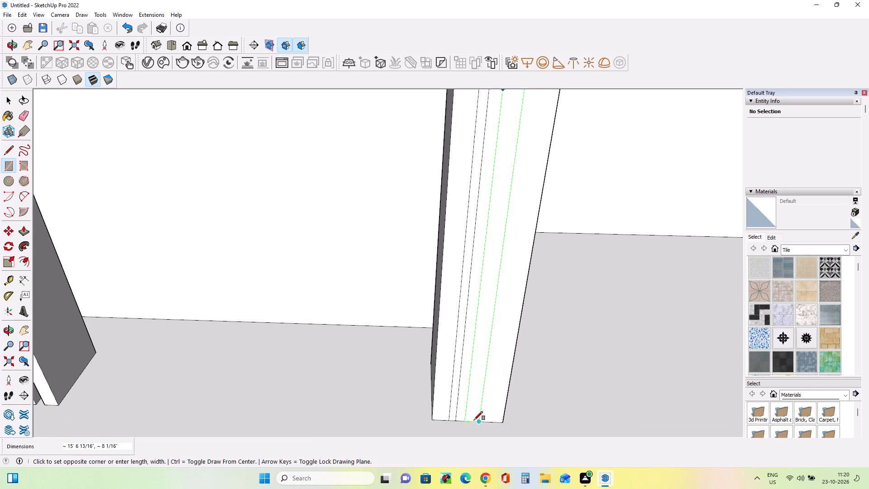
pyautogui.click(472, 422)
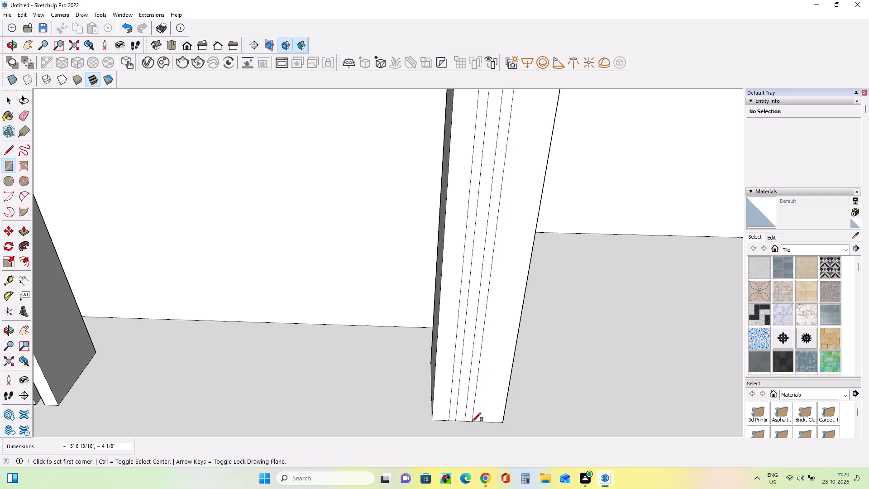
pyautogui.click(482, 422)
pyautogui.scroll(-1, 502, 283)
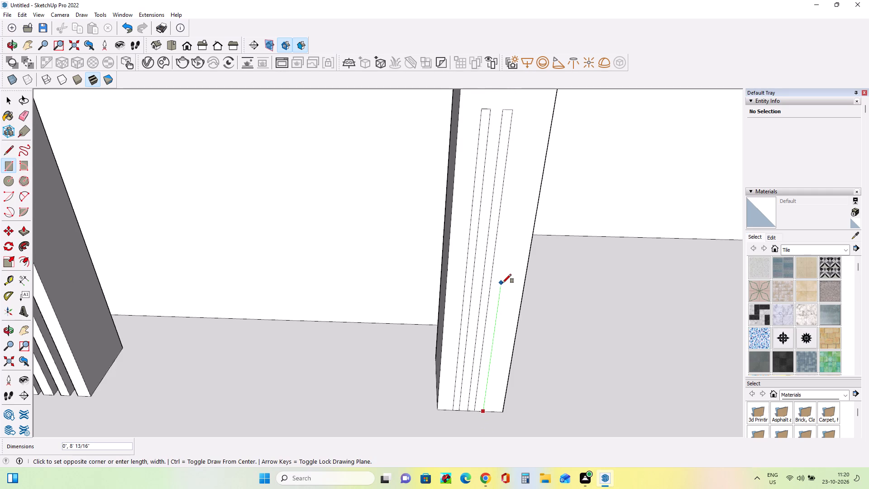
pyautogui.scroll(-4, 502, 283)
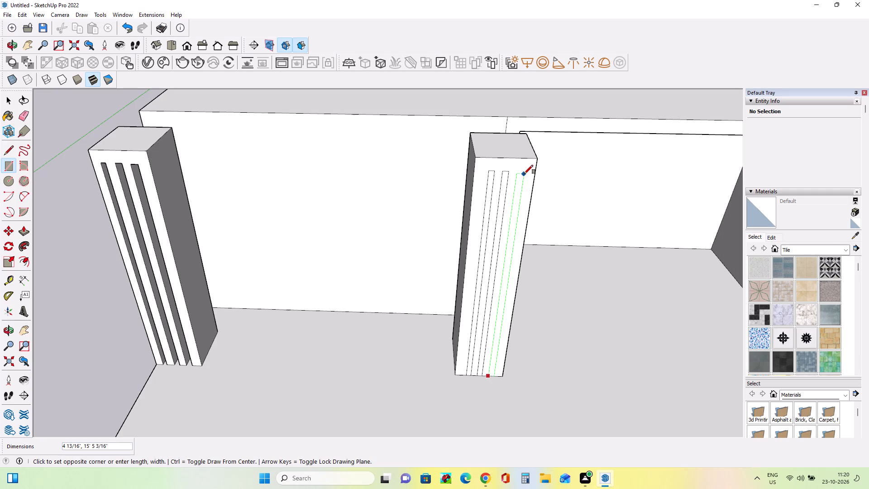
pyautogui.click(524, 174)
pyautogui.moveTo(501, 265); pyautogui.dragTo(506, 274, button='middle')
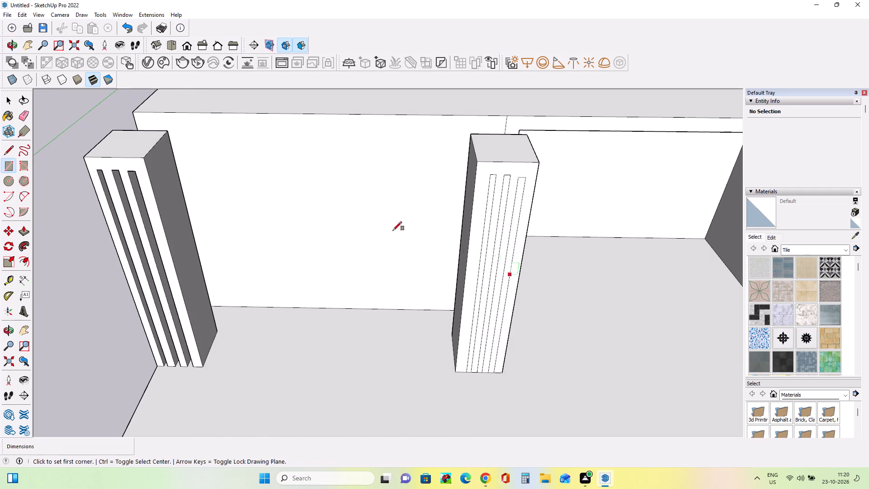
# Push the three strips into the middle column as recessed grooves, about 5 9/16", 6 1/8" and 7 1/8" deep, starting nearest the porch recess.
pyautogui.click(28, 234)
pyautogui.scroll(4, 589, 306)
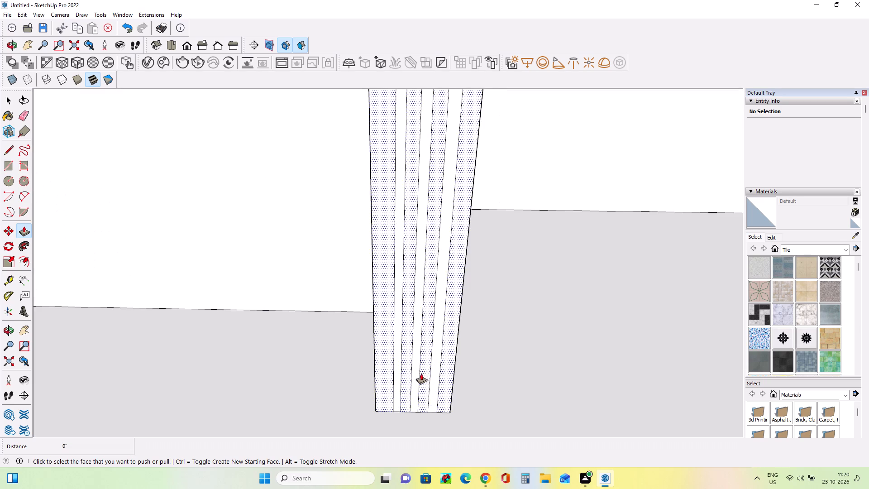
pyautogui.click(436, 369)
pyautogui.click(435, 361)
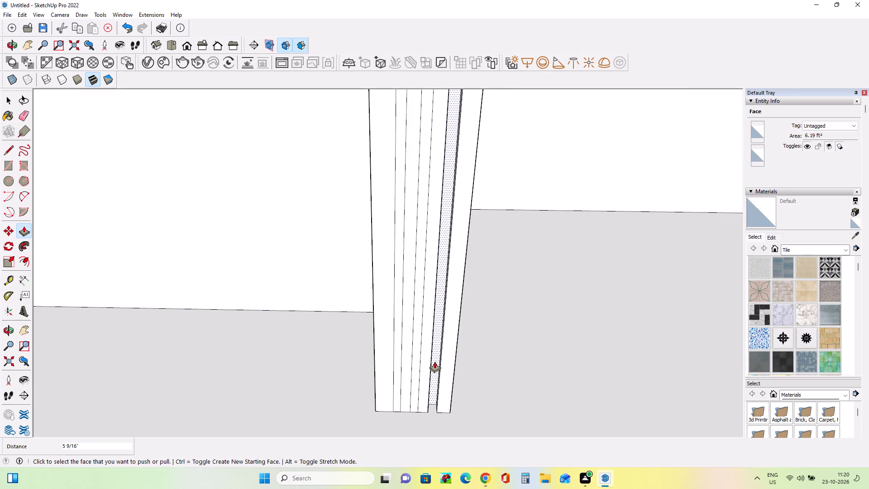
pyautogui.click(415, 380)
pyautogui.click(415, 371)
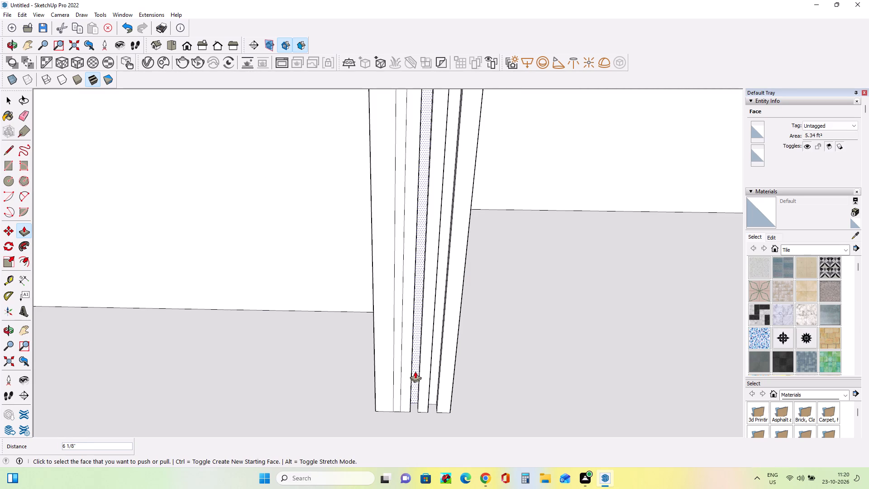
pyautogui.click(398, 388)
pyautogui.click(400, 378)
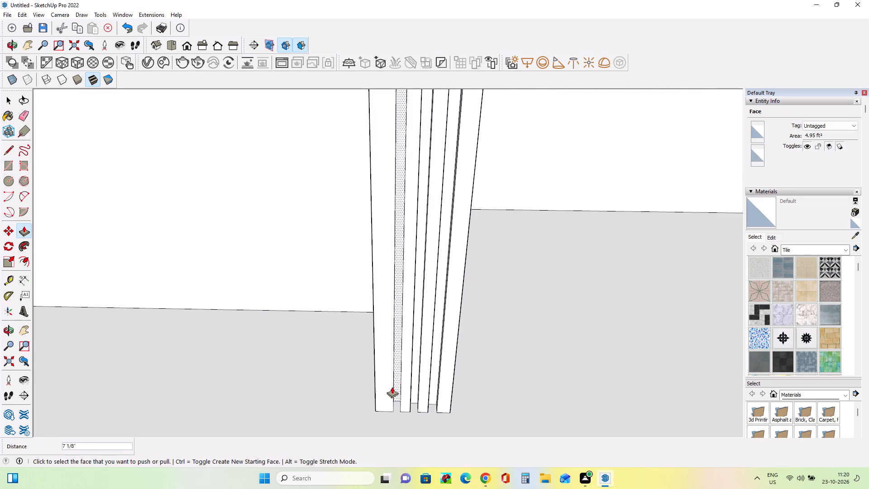
# Examine both grooved columns together with the ground-floor block and the elevation image.
pyautogui.scroll(-3, 353, 390)
pyautogui.scroll(-8, 442, 378)
pyautogui.moveTo(442, 377); pyautogui.dragTo(481, 316, button='middle')
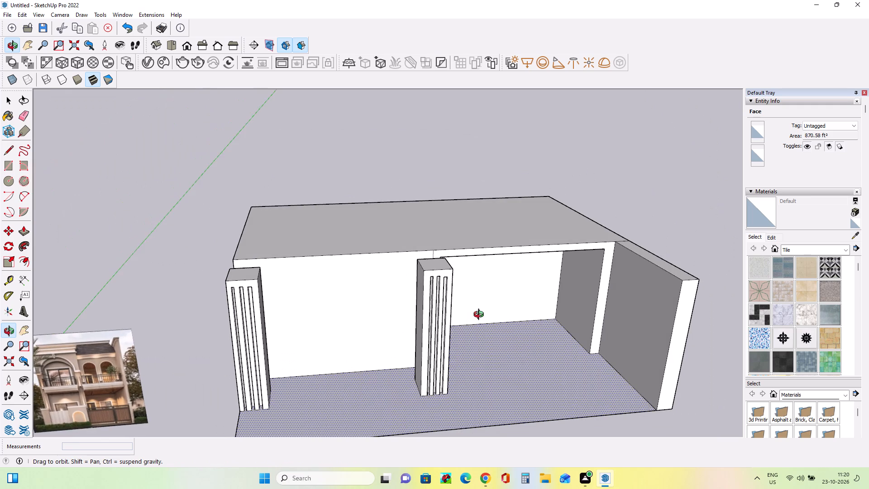
pyautogui.moveTo(481, 316); pyautogui.dragTo(484, 329, button='middle')
pyautogui.scroll(-3, 484, 329)
pyautogui.scroll(4, 390, 396)
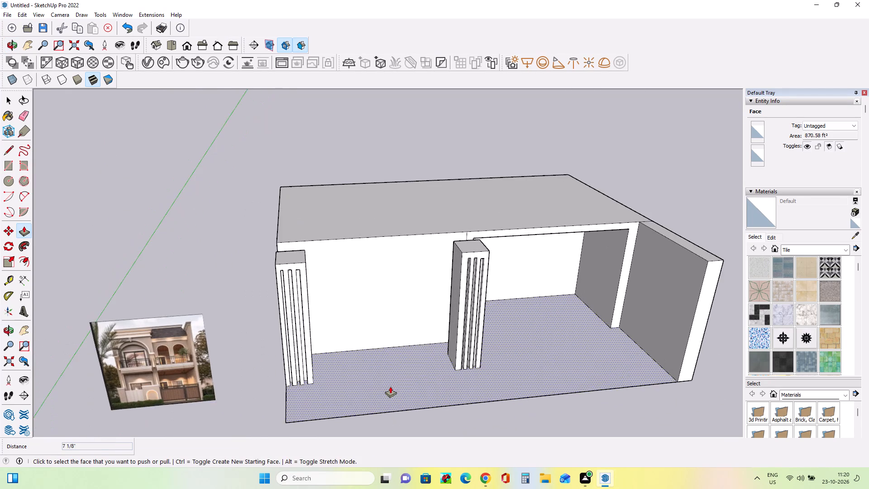
pyautogui.moveTo(390, 386); pyautogui.dragTo(396, 363, button='middle')
pyautogui.scroll(1, 390, 380)
pyautogui.scroll(-4, 491, 336)
pyautogui.scroll(3, 417, 339)
pyautogui.middleClick(430, 340)
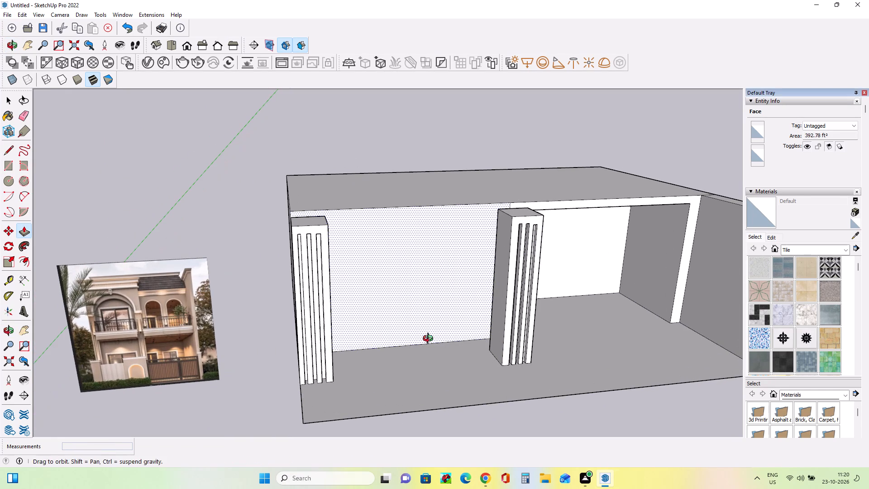
# Study the ground-floor windows, boundary wall, gate and balcony band in the elevation image.
pyautogui.scroll(6, 40, 410)
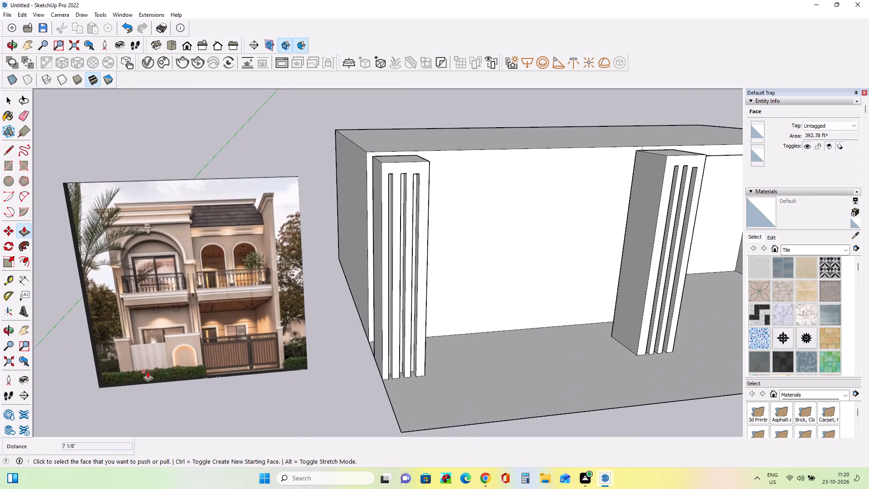
pyautogui.scroll(10, 148, 371)
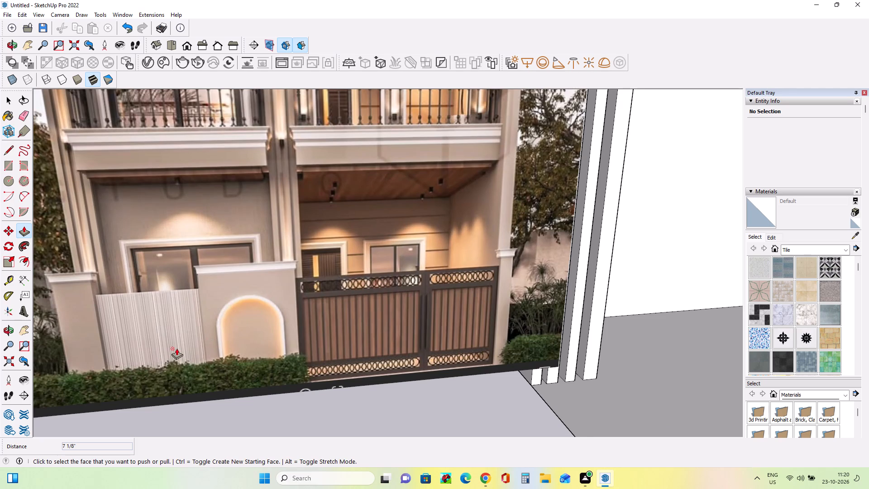
pyautogui.moveTo(268, 338); pyautogui.dragTo(270, 332, button='middle')
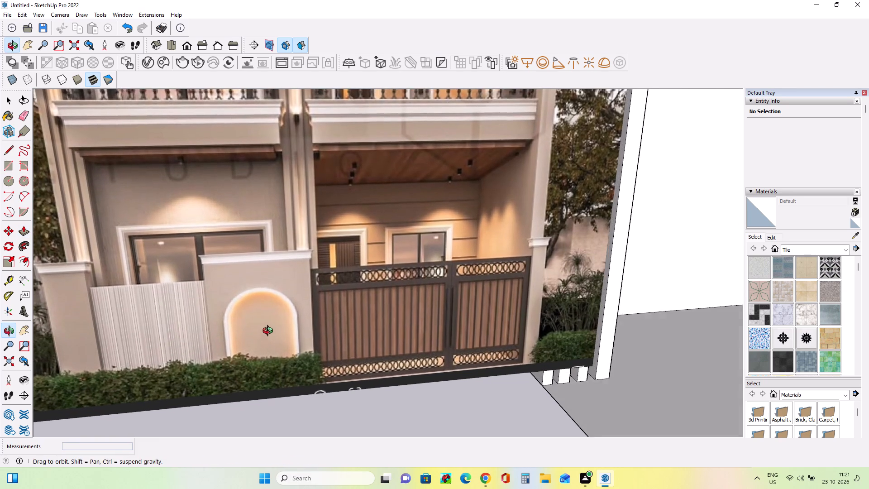
pyautogui.moveTo(270, 332); pyautogui.dragTo(270, 330, button='middle')
pyautogui.scroll(-1, 271, 324)
pyautogui.scroll(4, 263, 228)
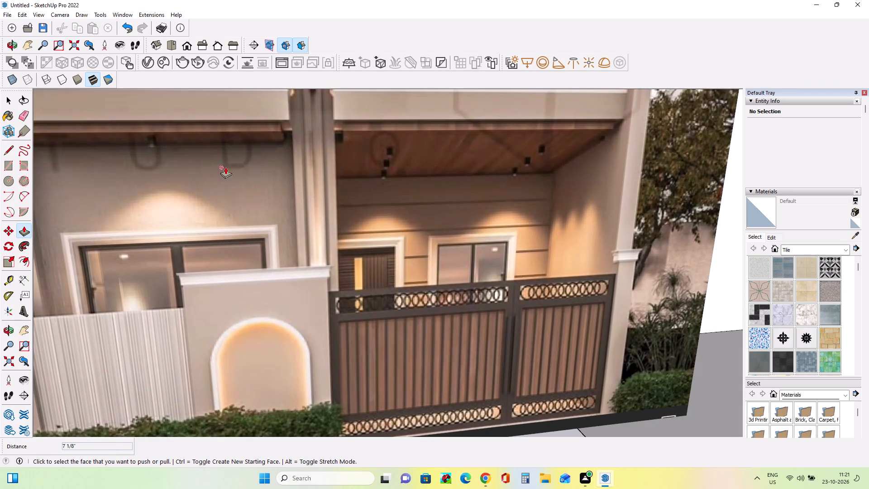
pyautogui.scroll(-7, 267, 162)
pyautogui.scroll(-4, 179, 213)
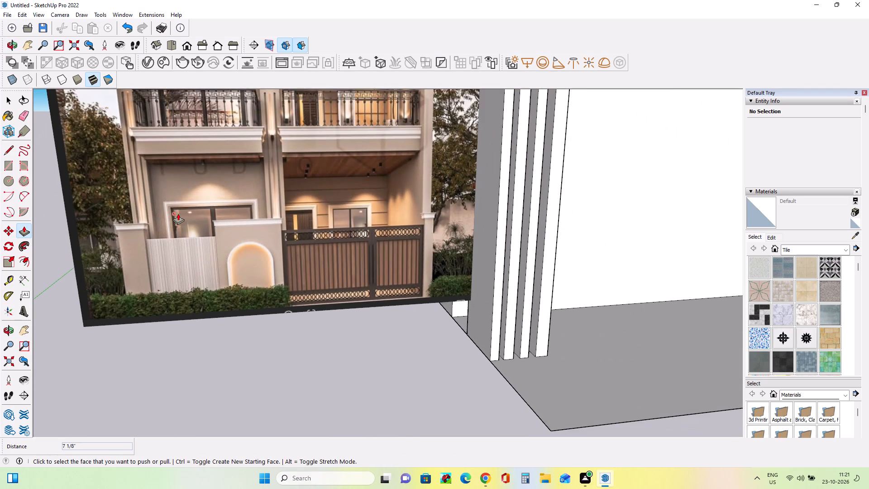
pyautogui.scroll(-7, 178, 213)
pyautogui.scroll(3, 281, 137)
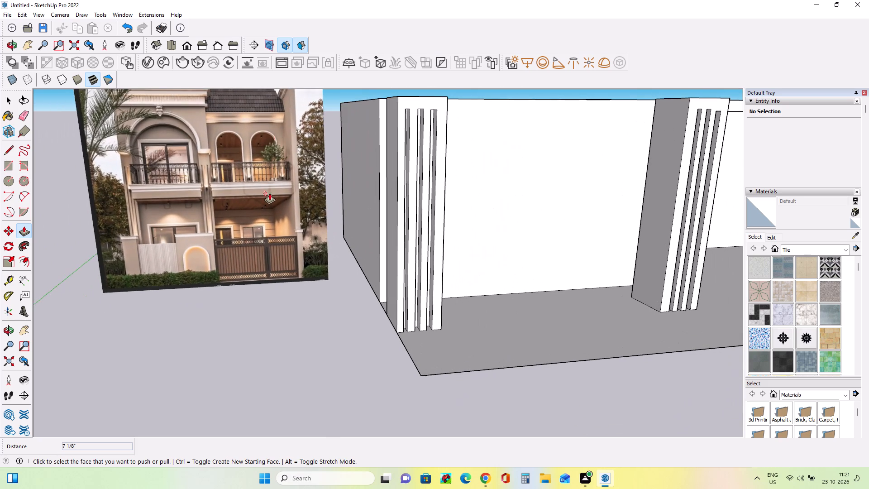
pyautogui.moveTo(270, 201); pyautogui.dragTo(273, 231, button='middle')
pyautogui.scroll(4, 169, 243)
pyautogui.scroll(8, 137, 263)
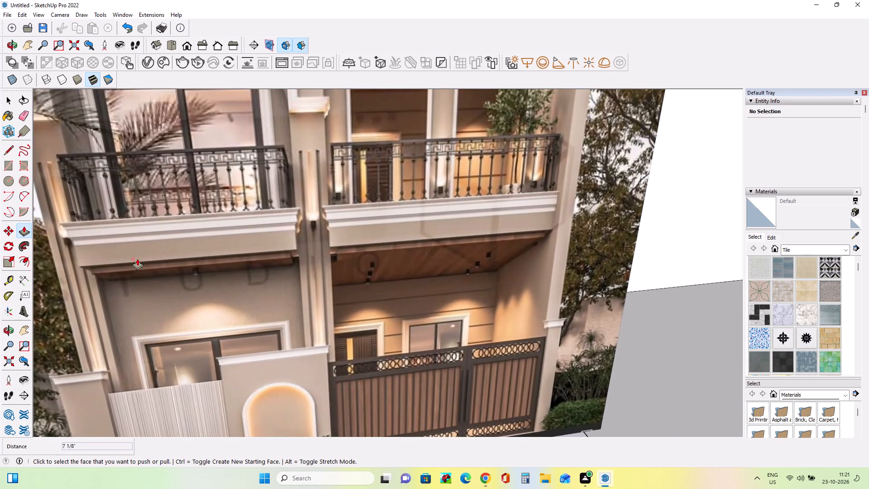
pyautogui.scroll(-12, 137, 259)
pyautogui.scroll(-9, 146, 265)
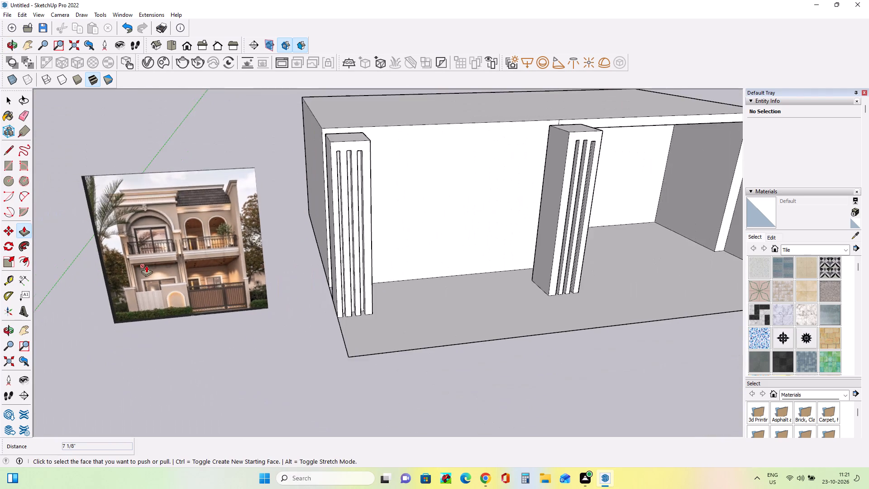
# Raise the top face of the ground-floor block about 3' 5 1/2".
pyautogui.scroll(-3, 146, 265)
pyautogui.moveTo(516, 277); pyautogui.dragTo(501, 324, button='middle')
pyautogui.scroll(-5, 469, 297)
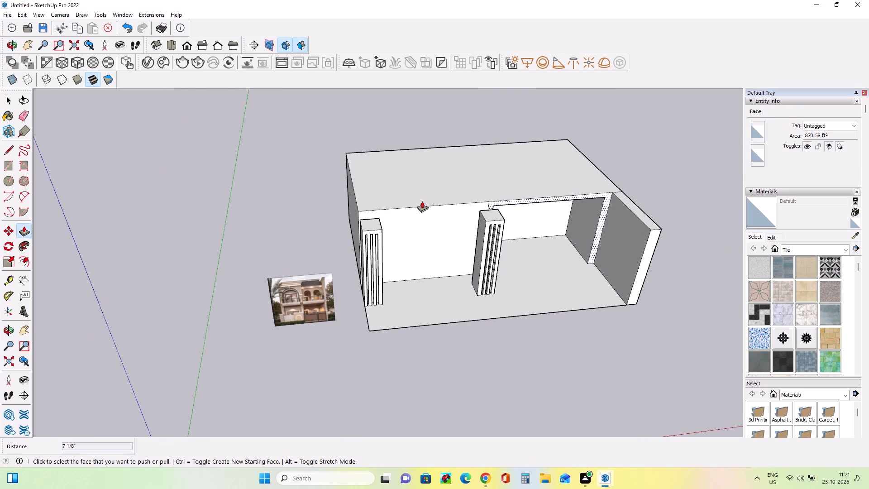
pyautogui.click(423, 198)
pyautogui.click(427, 181)
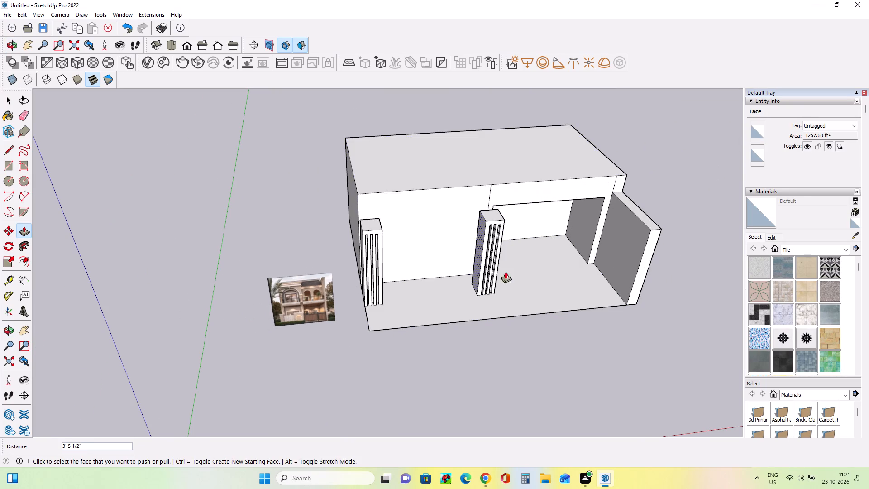
# Compare the ground-floor block and its front columns with the elevation image.
pyautogui.moveTo(542, 254); pyautogui.dragTo(535, 222, button='middle')
pyautogui.click(22, 326)
pyautogui.moveTo(371, 298); pyautogui.dragTo(349, 346)
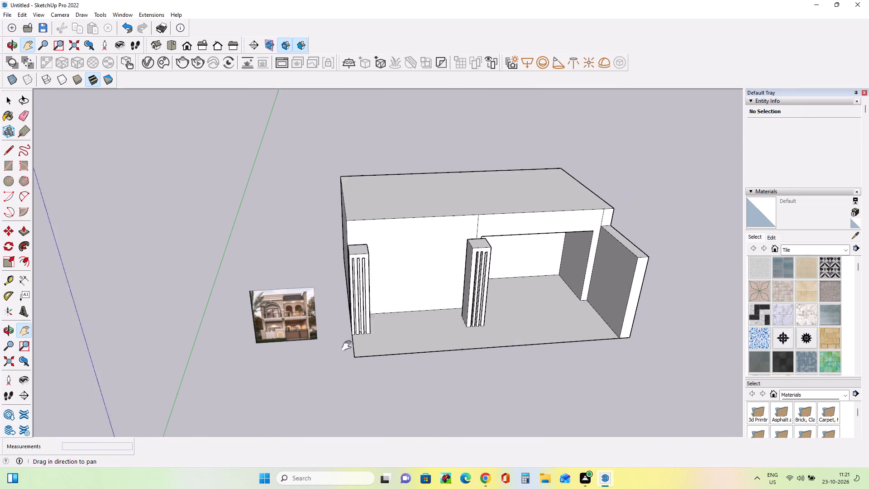
pyautogui.moveTo(349, 346); pyautogui.dragTo(292, 371)
pyautogui.moveTo(324, 371); pyautogui.dragTo(339, 302, button='middle')
pyautogui.scroll(-1, 339, 302)
pyautogui.scroll(4, 347, 306)
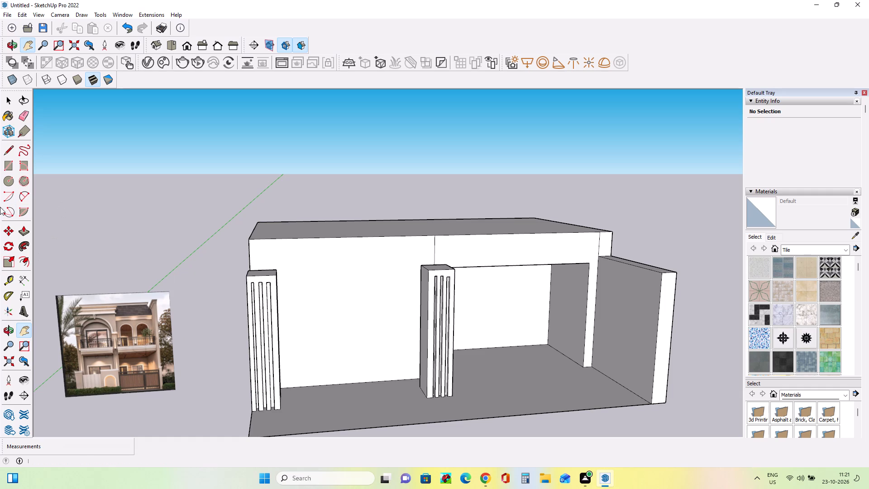
pyautogui.click(9, 165)
pyautogui.moveTo(405, 316); pyautogui.dragTo(404, 325, button='middle')
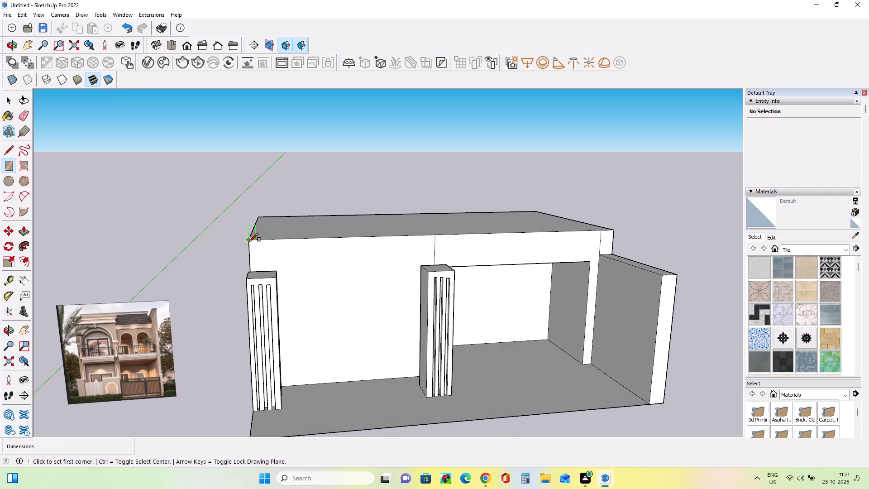
pyautogui.moveTo(345, 323); pyautogui.dragTo(382, 323, button='middle')
pyautogui.scroll(7, 60, 432)
pyautogui.scroll(2, 151, 391)
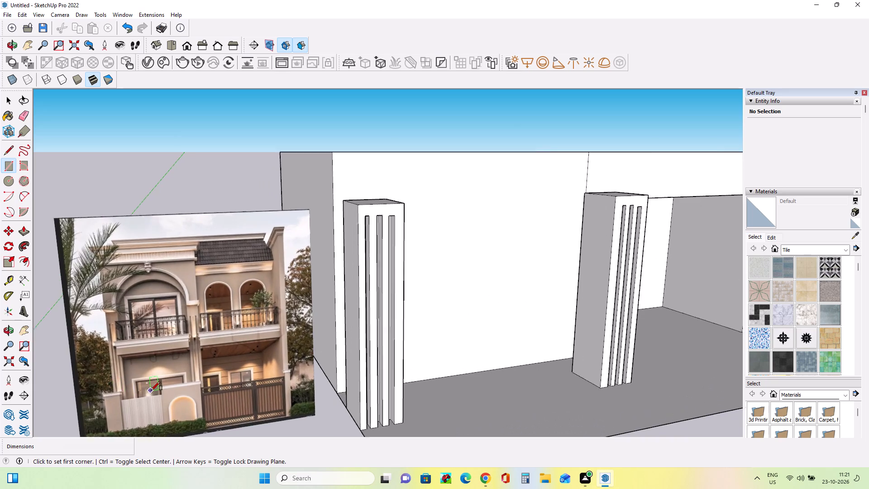
pyautogui.scroll(3, 151, 390)
pyautogui.moveTo(154, 390); pyautogui.dragTo(155, 395, button='middle')
pyautogui.moveTo(505, 271); pyautogui.dragTo(450, 336, button='middle')
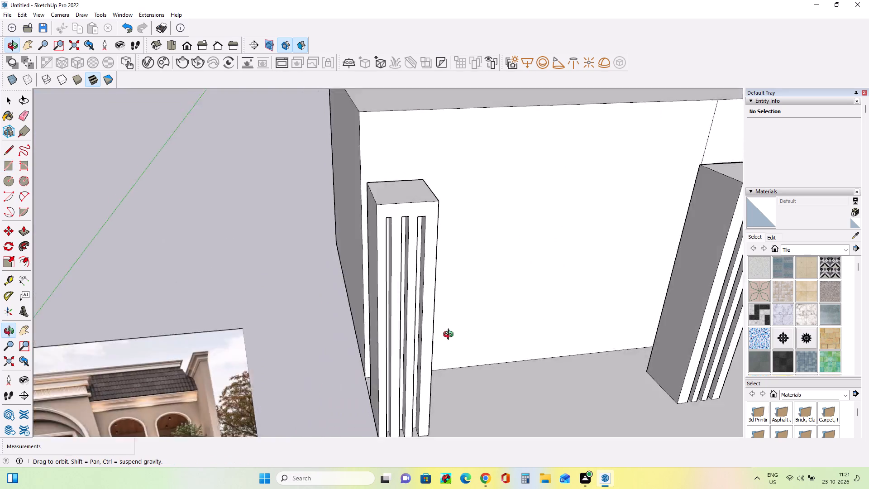
pyautogui.moveTo(450, 336); pyautogui.dragTo(439, 314, button='middle')
# Extend the grooved end column upward by about 6' 1 11/16" from its top face.
pyautogui.scroll(-4, 439, 314)
pyautogui.click(26, 235)
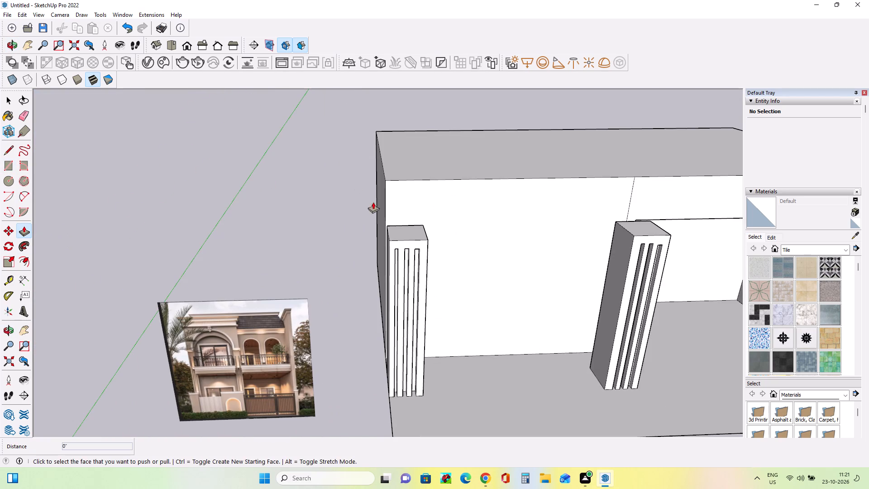
pyautogui.click(419, 234)
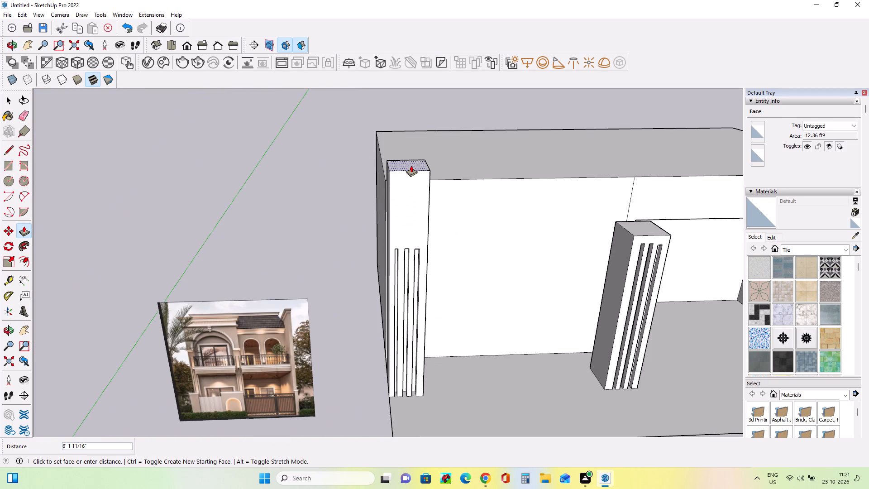
pyautogui.click(411, 165)
pyautogui.moveTo(467, 230); pyautogui.dragTo(498, 226, button='middle')
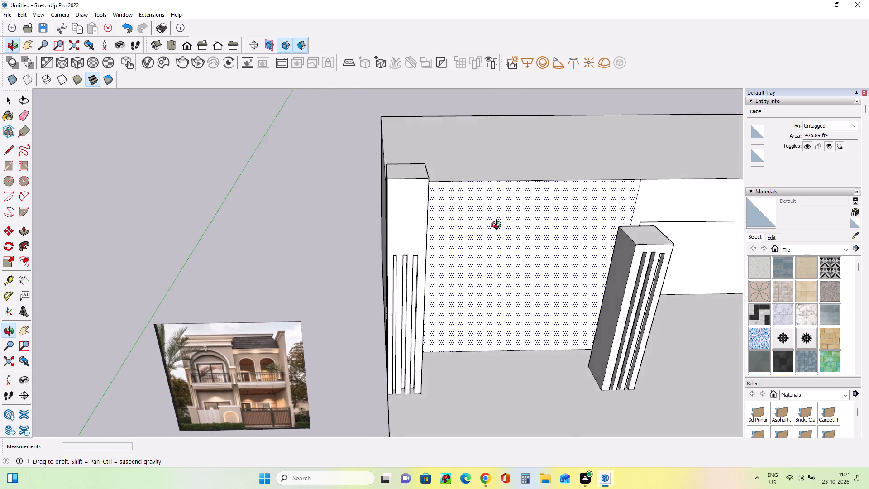
pyautogui.moveTo(498, 226); pyautogui.dragTo(472, 230, button='middle')
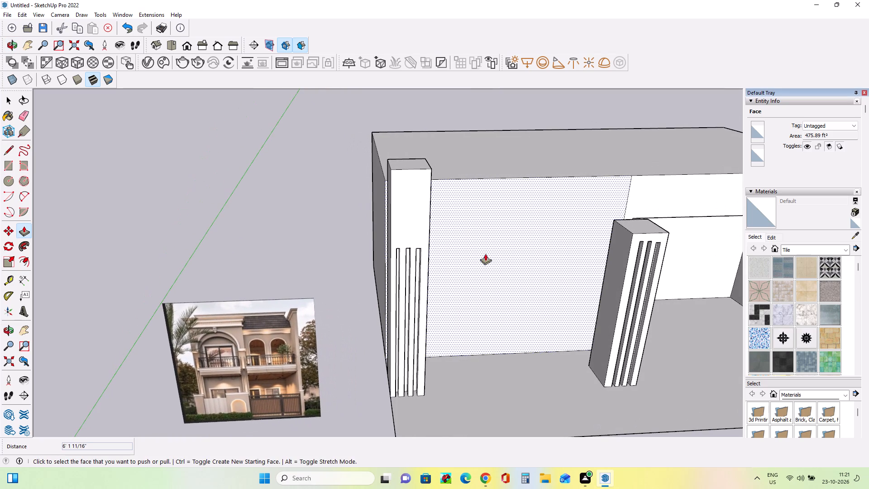
# Lower the top face of the grooved end column by about 5' 10 1/8".
pyautogui.moveTo(464, 218); pyautogui.dragTo(473, 248, button='middle')
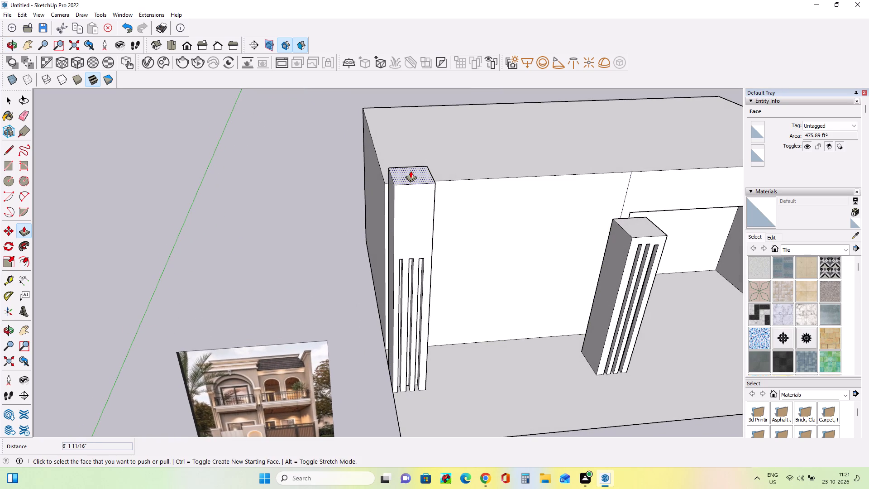
pyautogui.moveTo(411, 171); pyautogui.dragTo(426, 233)
pyautogui.moveTo(476, 264); pyautogui.dragTo(476, 272, button='middle')
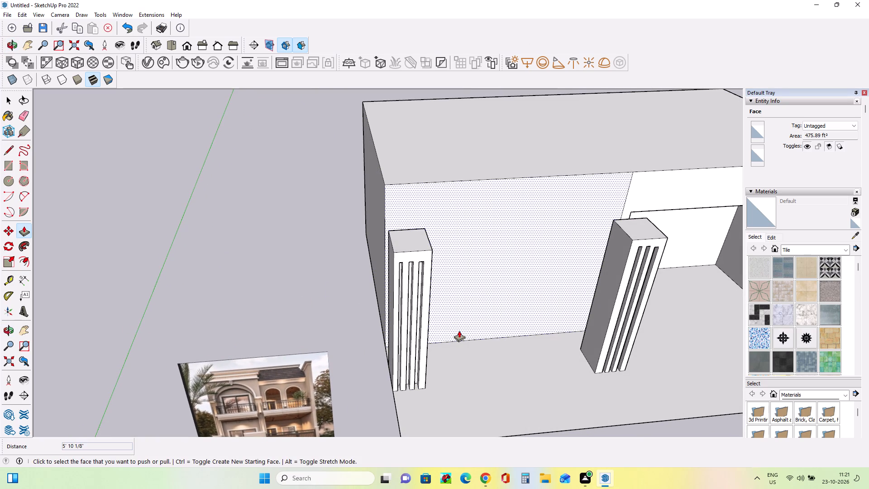
pyautogui.moveTo(470, 340); pyautogui.dragTo(460, 347, button='middle')
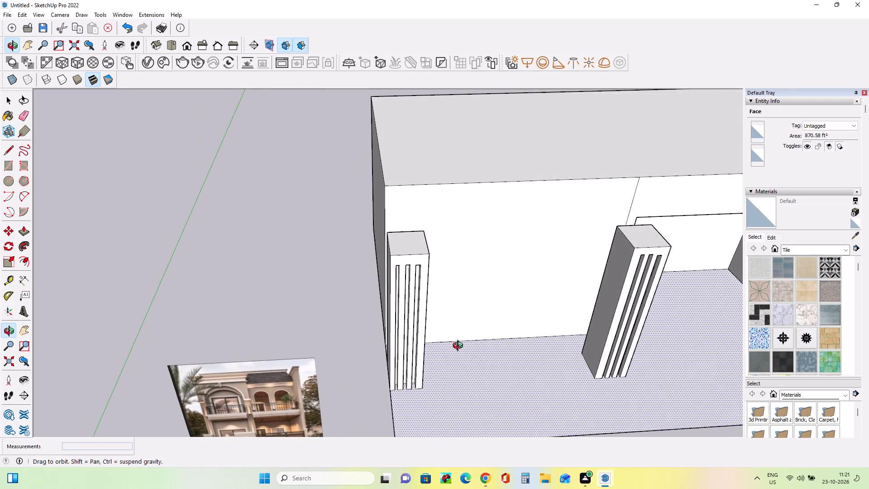
pyautogui.moveTo(460, 347); pyautogui.dragTo(464, 343, button='middle')
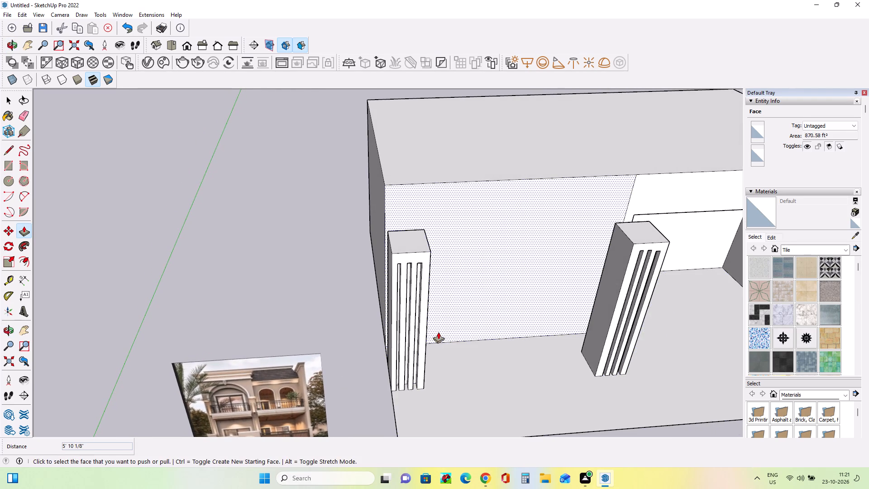
pyautogui.scroll(1, 438, 332)
pyautogui.moveTo(461, 344); pyautogui.dragTo(462, 348, button='middle')
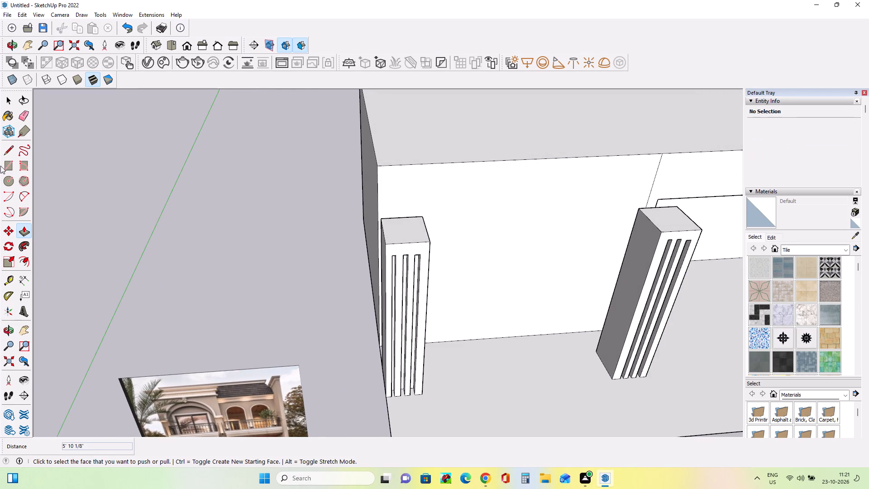
# Draw a rectangle about 24' by 2' 9" along the wall's top edge, from the block's outer corner to the porch recess line.
pyautogui.click(10, 165)
pyautogui.moveTo(220, 274); pyautogui.dragTo(222, 193, button='middle')
pyautogui.scroll(3, 217, 285)
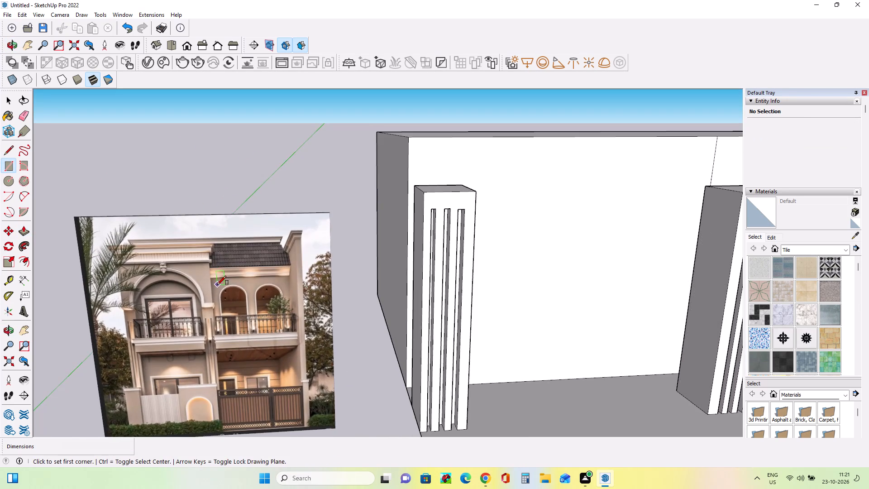
pyautogui.scroll(1, 170, 343)
pyautogui.scroll(-1, 170, 343)
pyautogui.scroll(5, 170, 343)
pyautogui.scroll(-3, 170, 343)
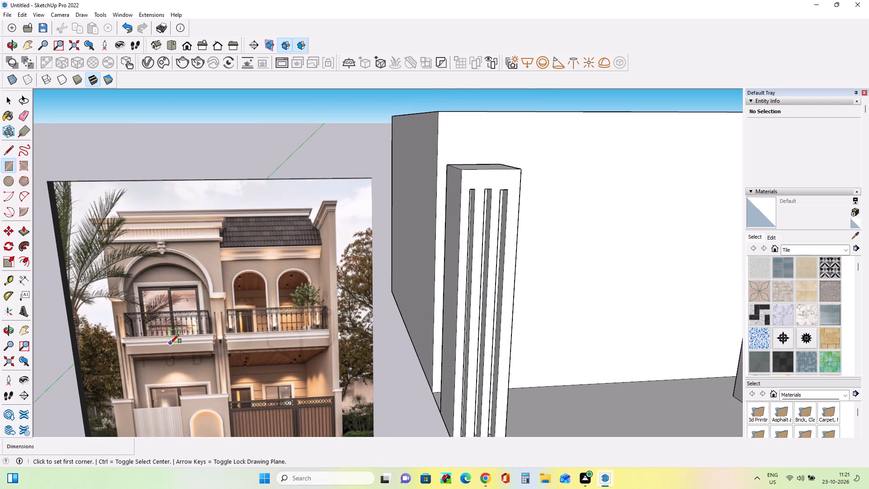
pyautogui.scroll(-12, 170, 343)
pyautogui.moveTo(358, 318); pyautogui.dragTo(363, 339, button='middle')
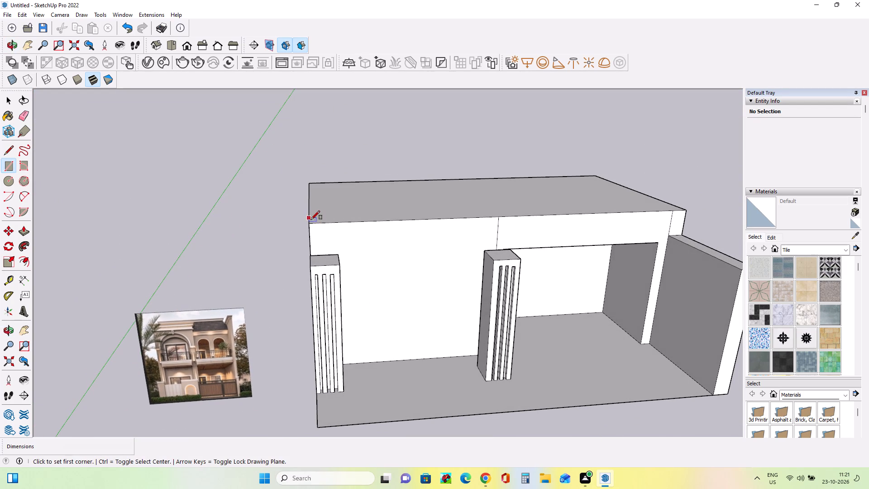
pyautogui.click(310, 223)
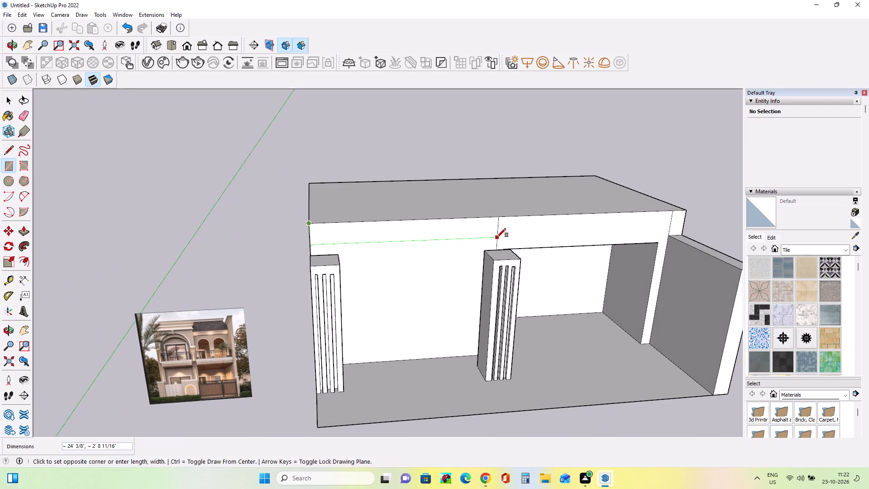
pyautogui.click(498, 239)
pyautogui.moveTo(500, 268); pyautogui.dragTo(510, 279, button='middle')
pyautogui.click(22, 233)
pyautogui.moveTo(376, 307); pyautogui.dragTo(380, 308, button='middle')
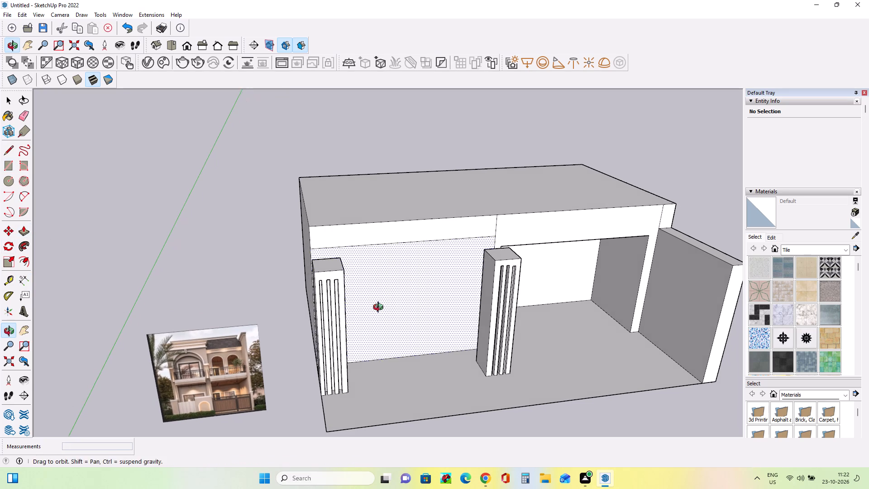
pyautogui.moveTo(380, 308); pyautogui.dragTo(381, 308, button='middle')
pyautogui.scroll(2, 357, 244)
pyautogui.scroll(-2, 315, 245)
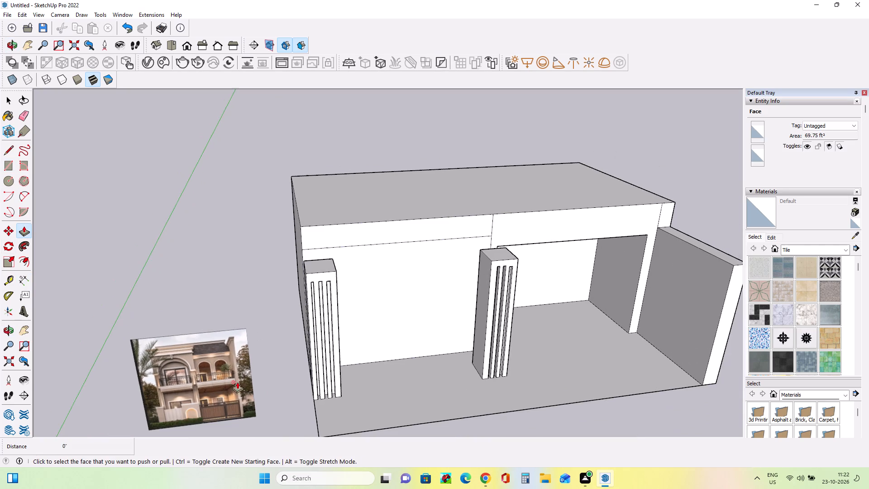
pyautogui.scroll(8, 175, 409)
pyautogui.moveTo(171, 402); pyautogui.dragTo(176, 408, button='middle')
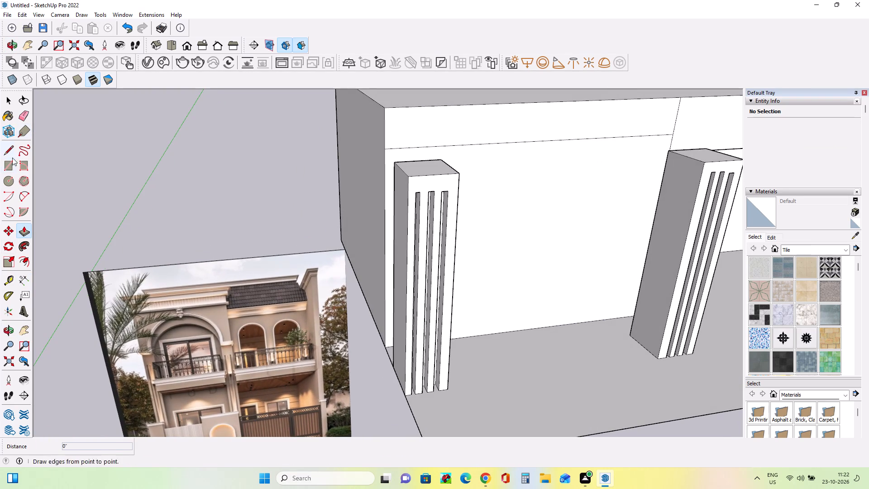
# Draw a narrow upright rectangle about 1' 6" by 2' 11" in the wall band above the grooved end column.
pyautogui.click(11, 165)
pyautogui.scroll(-3, 331, 304)
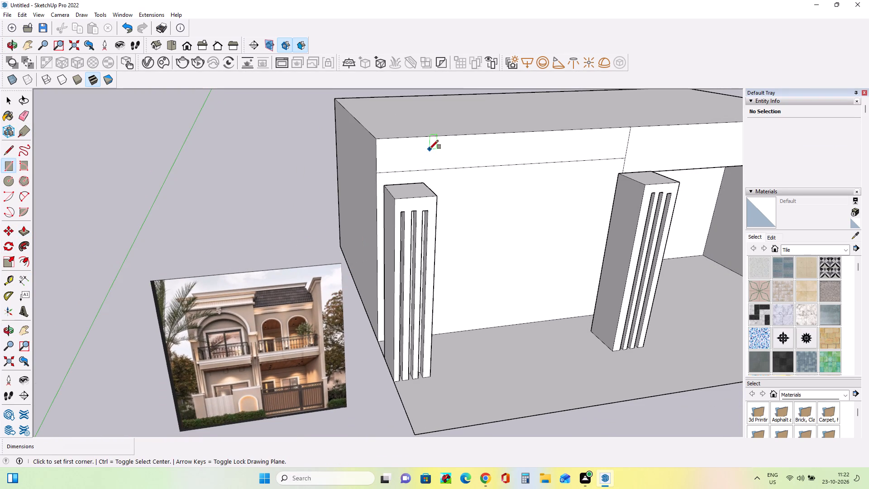
pyautogui.click(416, 168)
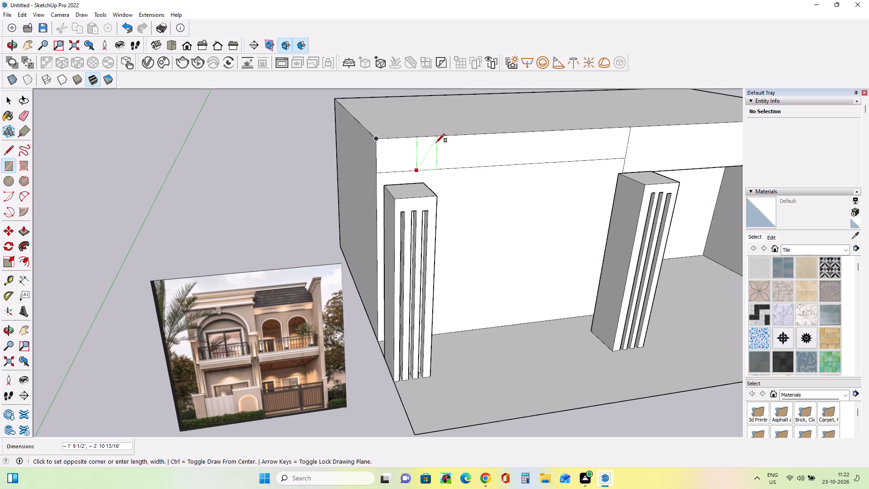
pyautogui.click(401, 143)
# Following the balcony in the elevation image, draw rectangles 1' 5 7/16" and 8 11/16" high across the band, each about 21' 11" long.
pyautogui.moveTo(466, 196); pyautogui.dragTo(447, 201, button='middle')
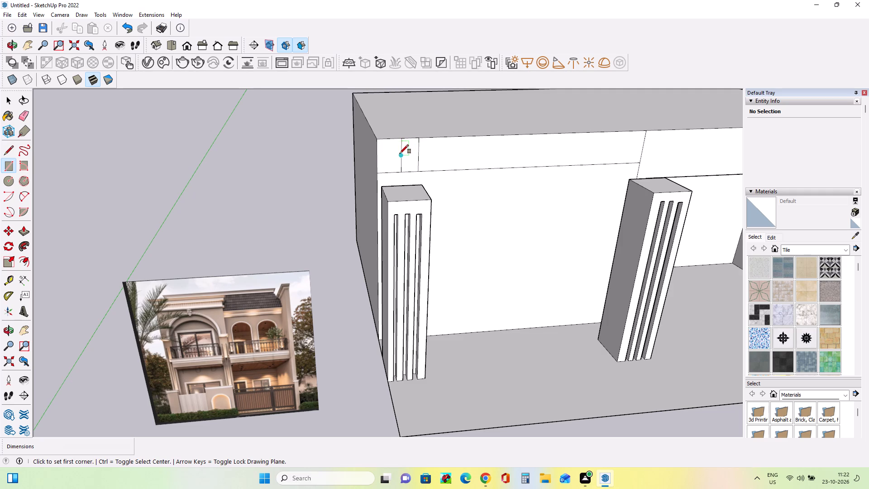
pyautogui.scroll(11, 229, 363)
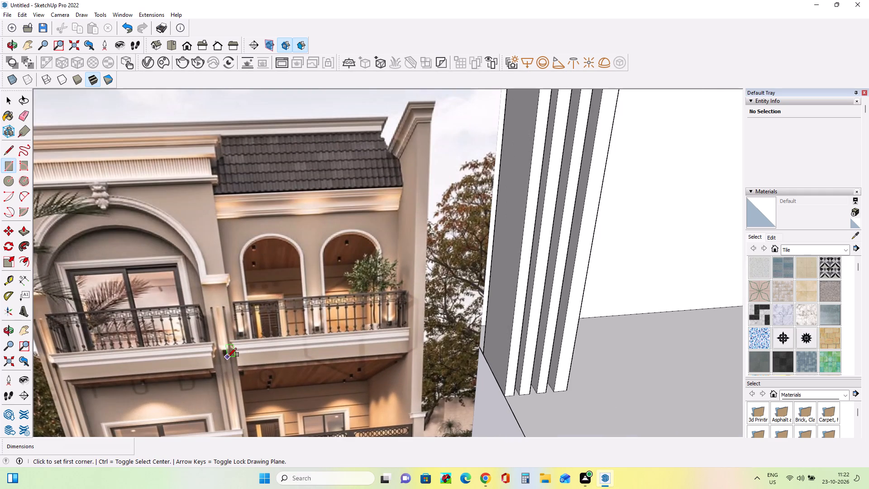
pyautogui.scroll(3, 229, 355)
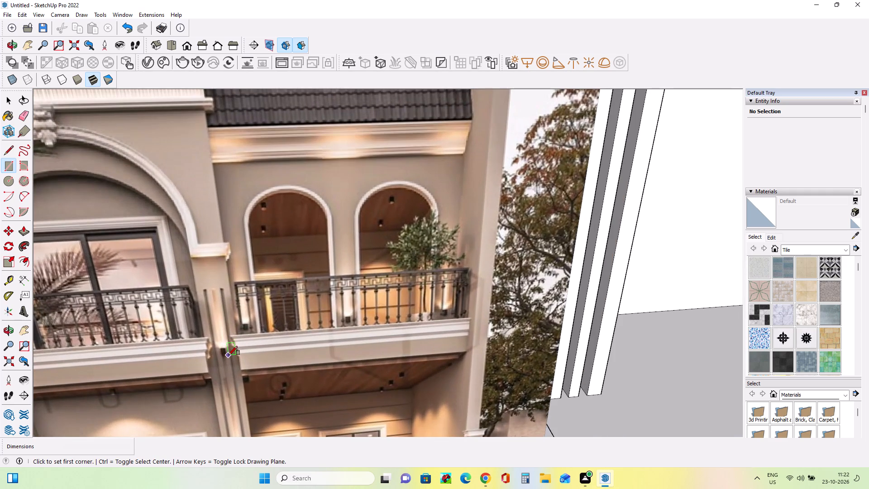
pyautogui.scroll(-11, 229, 355)
pyautogui.moveTo(311, 336); pyautogui.dragTo(284, 369, button='middle')
pyautogui.scroll(-5, 284, 369)
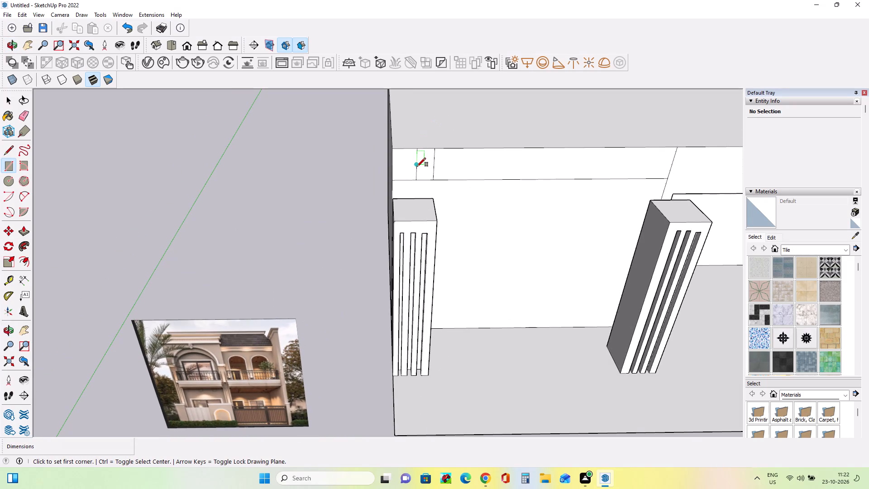
pyautogui.click(417, 164)
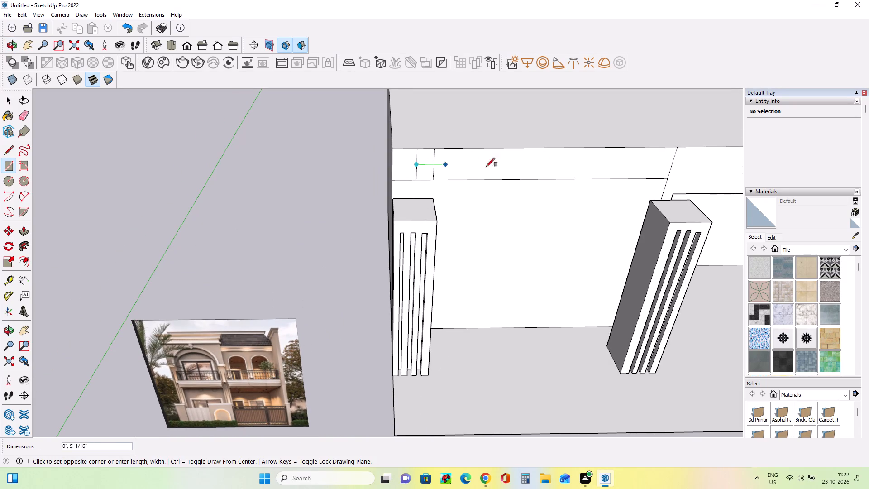
pyautogui.click(669, 177)
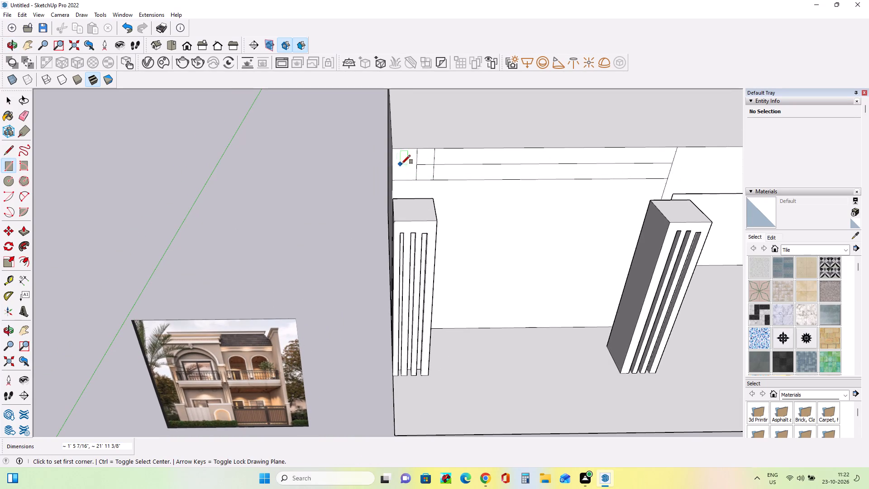
pyautogui.click(417, 158)
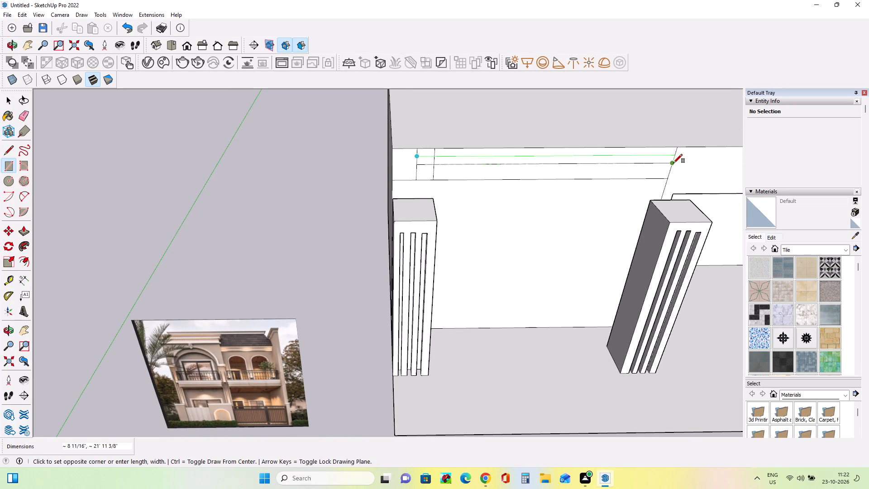
pyautogui.click(673, 163)
# Erase the inner vertical line segments of the narrow rectangle so the horizontal strips run uninterrupted.
pyautogui.moveTo(381, 192); pyautogui.dragTo(396, 180, button='middle')
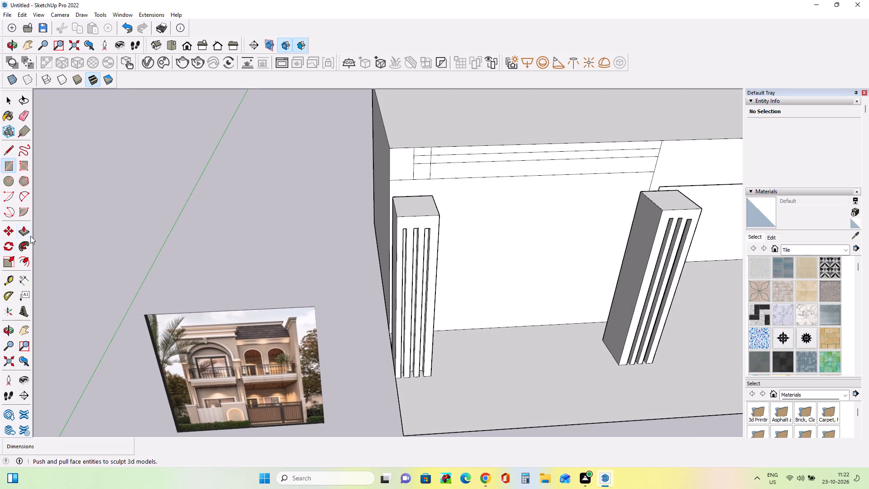
pyautogui.click(22, 231)
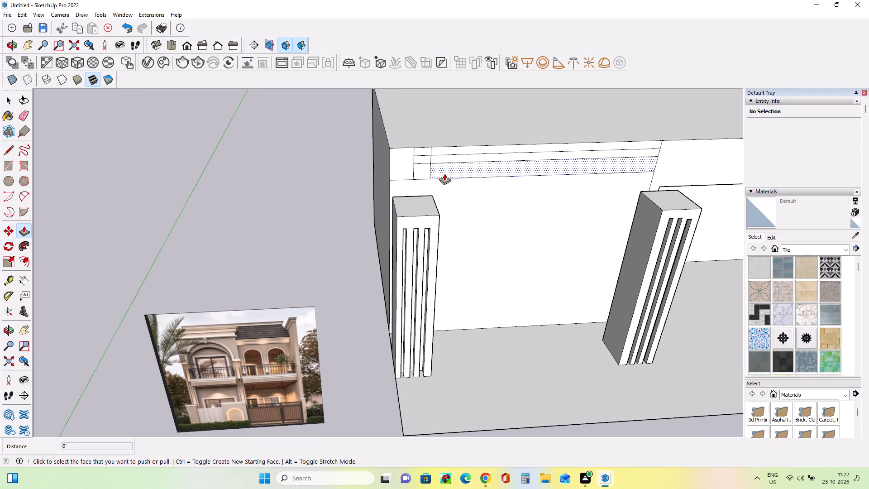
pyautogui.click(25, 115)
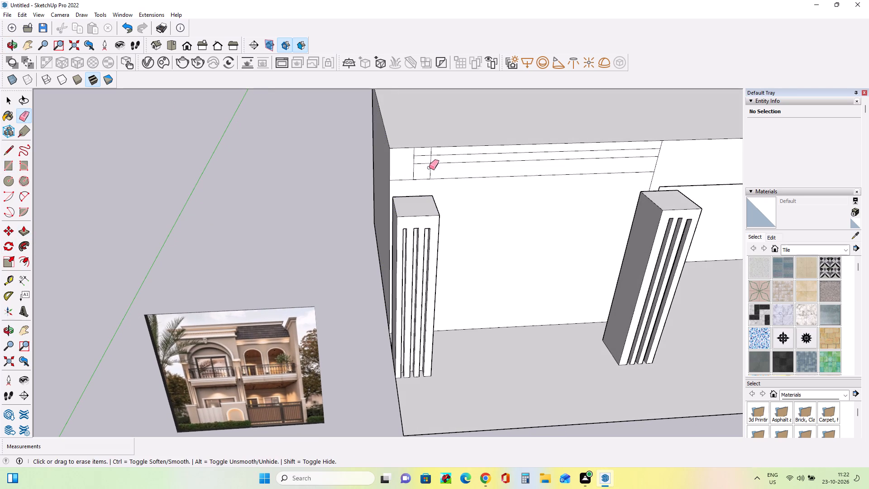
pyautogui.moveTo(430, 168); pyautogui.dragTo(436, 168)
pyautogui.moveTo(430, 157); pyautogui.dragTo(435, 158)
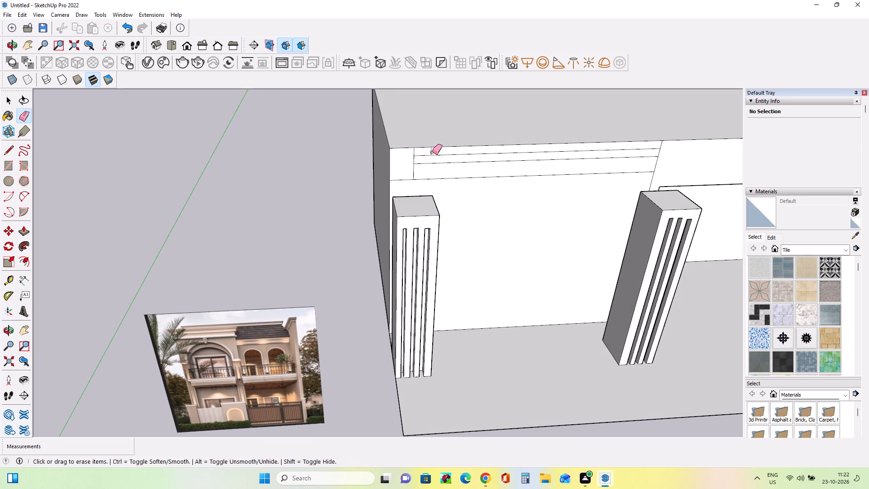
pyautogui.click(431, 151)
# Pull the lowest strip of the band outward about 4' 4 5/8" as a balcony slab.
pyautogui.click(26, 228)
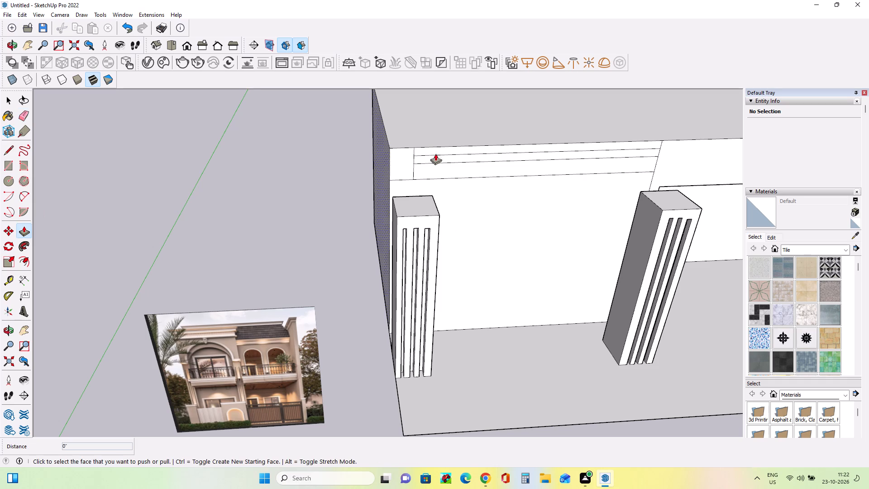
pyautogui.click(442, 167)
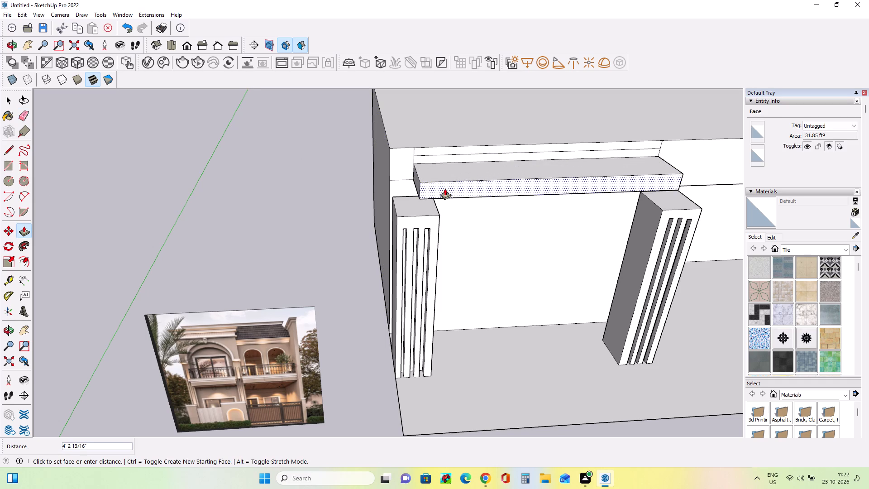
pyautogui.click(449, 187)
# Compare the slab with the elevation image and pull its front face outward about 5' 4 7/16" more.
pyautogui.moveTo(512, 188); pyautogui.dragTo(509, 135, button='middle')
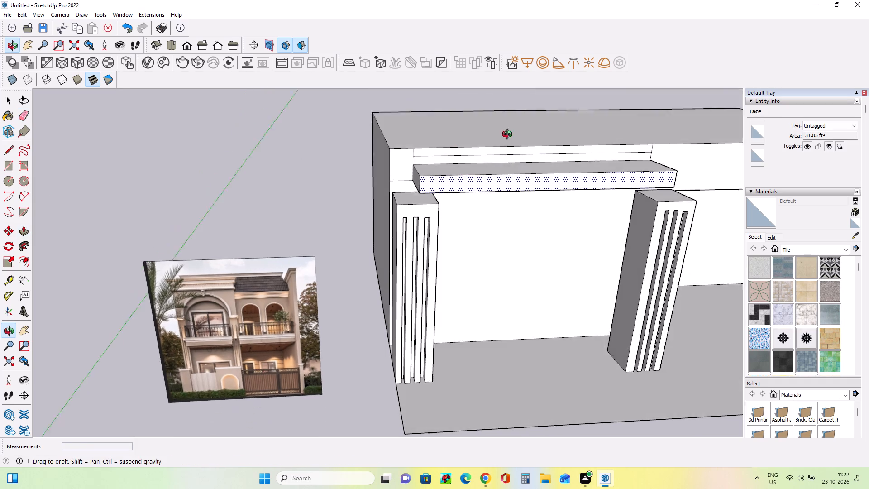
pyautogui.moveTo(509, 135); pyautogui.dragTo(501, 101, button='middle')
pyautogui.scroll(3, 266, 252)
pyautogui.moveTo(226, 267); pyautogui.dragTo(226, 273, button='middle')
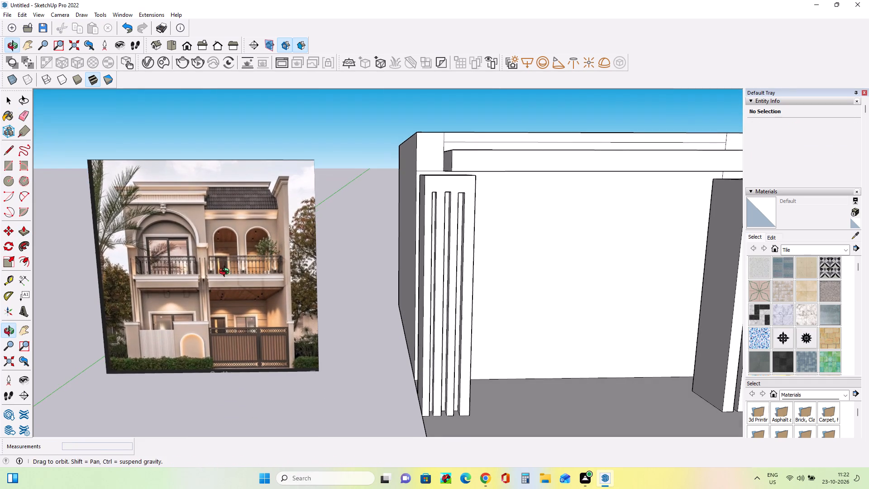
pyautogui.moveTo(226, 273); pyautogui.dragTo(224, 273, button='middle')
pyautogui.moveTo(486, 271); pyautogui.dragTo(500, 298, button='middle')
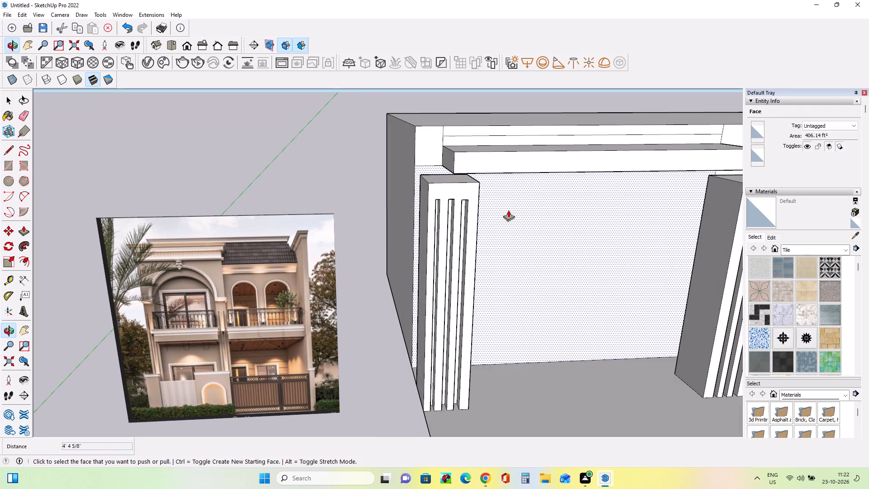
pyautogui.moveTo(492, 157); pyautogui.dragTo(497, 162)
pyautogui.moveTo(497, 166); pyautogui.dragTo(518, 186)
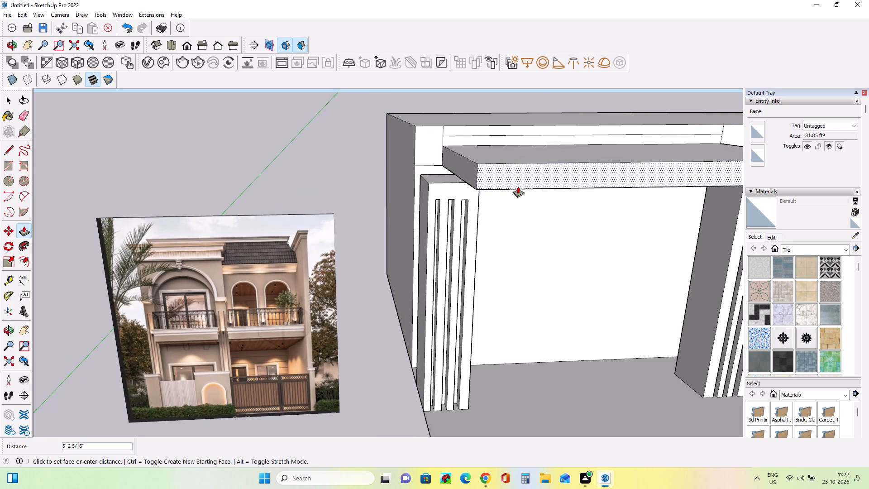
pyautogui.moveTo(518, 186); pyautogui.dragTo(518, 187)
# Push the slab's front face back about 2' 3 7/8" and fine-tune its position by 3 11/16".
pyautogui.moveTo(471, 199); pyautogui.dragTo(445, 219, button='middle')
pyautogui.scroll(-6, 445, 219)
pyautogui.scroll(1, 445, 212)
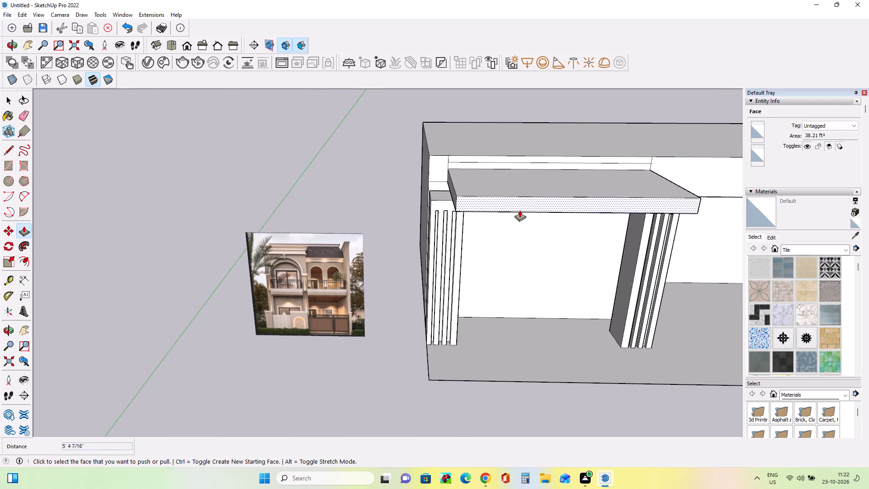
pyautogui.moveTo(520, 210); pyautogui.dragTo(527, 211, button='middle')
pyautogui.moveTo(514, 204); pyautogui.dragTo(508, 198)
pyautogui.moveTo(467, 225); pyautogui.dragTo(608, 228, button='middle')
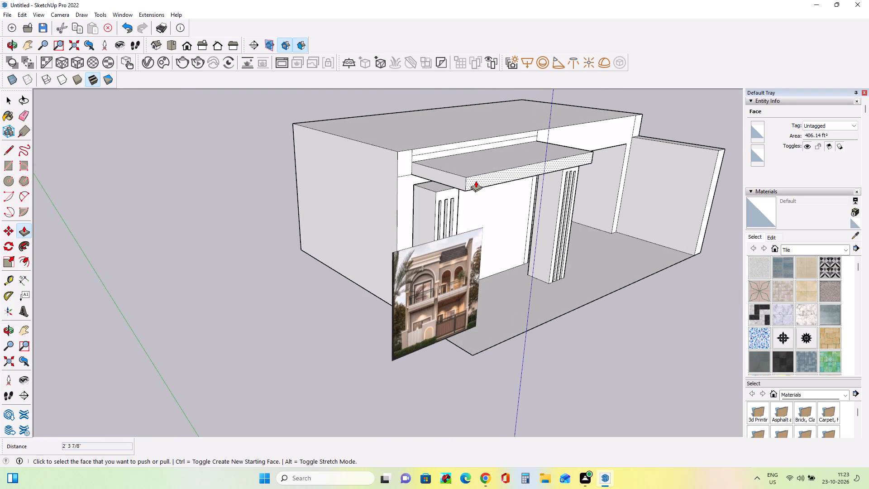
pyautogui.click(476, 181)
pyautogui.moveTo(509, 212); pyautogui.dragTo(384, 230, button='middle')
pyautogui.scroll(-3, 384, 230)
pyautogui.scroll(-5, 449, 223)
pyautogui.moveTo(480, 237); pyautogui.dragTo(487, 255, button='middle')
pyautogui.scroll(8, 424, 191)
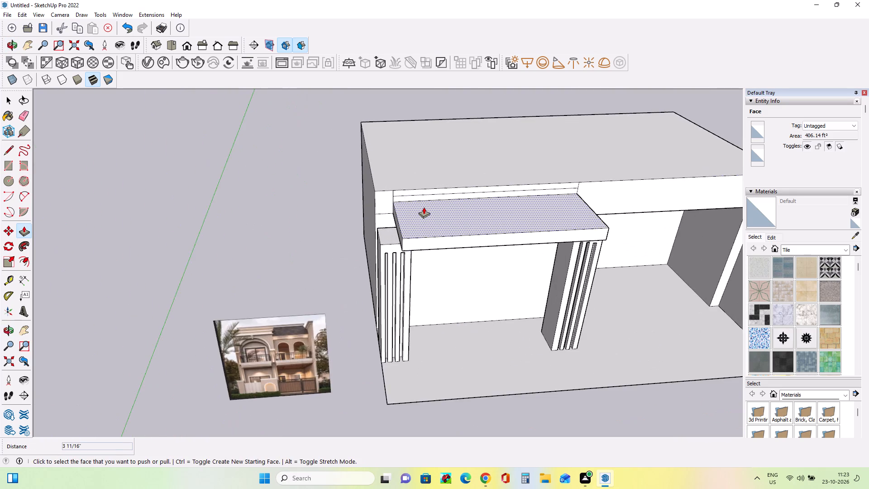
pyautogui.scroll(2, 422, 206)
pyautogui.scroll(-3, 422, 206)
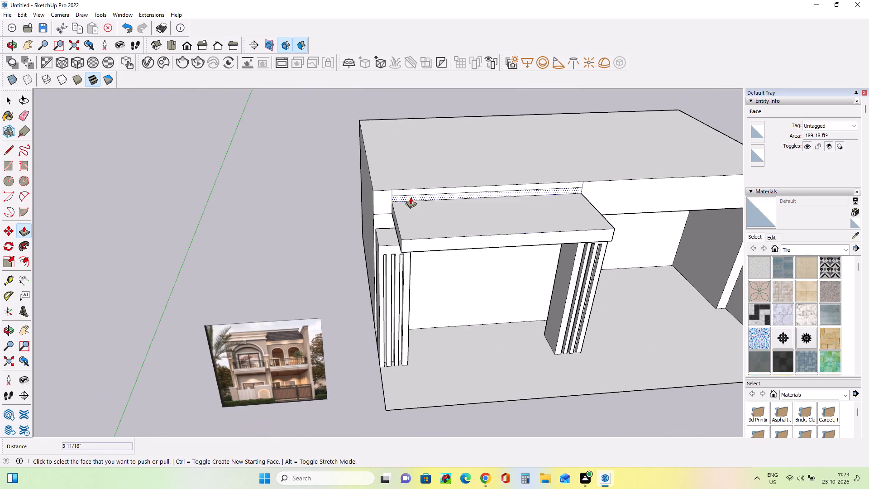
# Pull the strip above the balcony slab outward flush with the slab's front face, and project it 10 3/16" further.
pyautogui.click(411, 197)
pyautogui.click(434, 247)
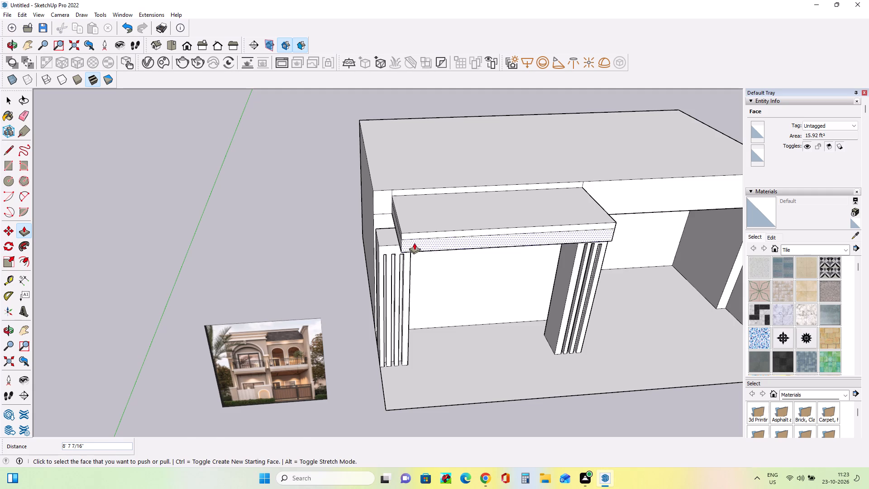
pyautogui.scroll(-1, 410, 235)
pyautogui.scroll(3, 410, 235)
pyautogui.moveTo(410, 235); pyautogui.dragTo(414, 240)
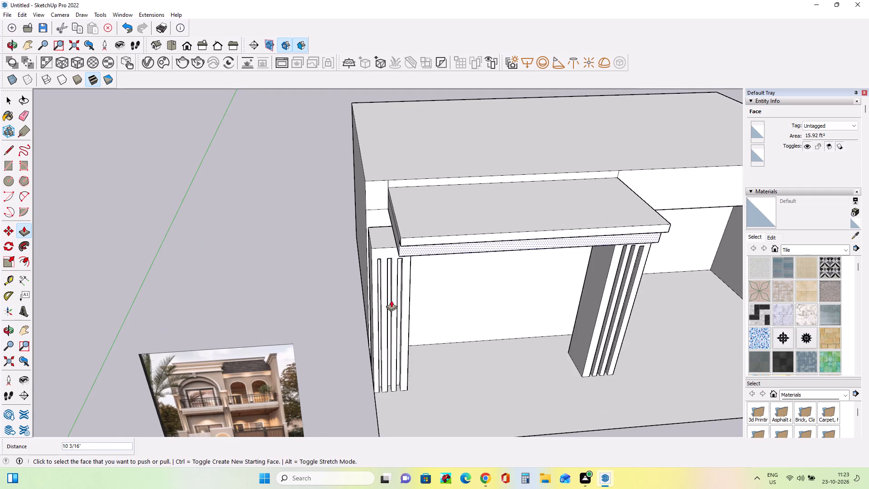
# Examine the balcony slab's moulding profile in the elevation image and compare it with the modelled slab.
pyautogui.scroll(3, 299, 384)
pyautogui.moveTo(182, 394); pyautogui.dragTo(222, 299, button='middle')
pyautogui.scroll(10, 211, 283)
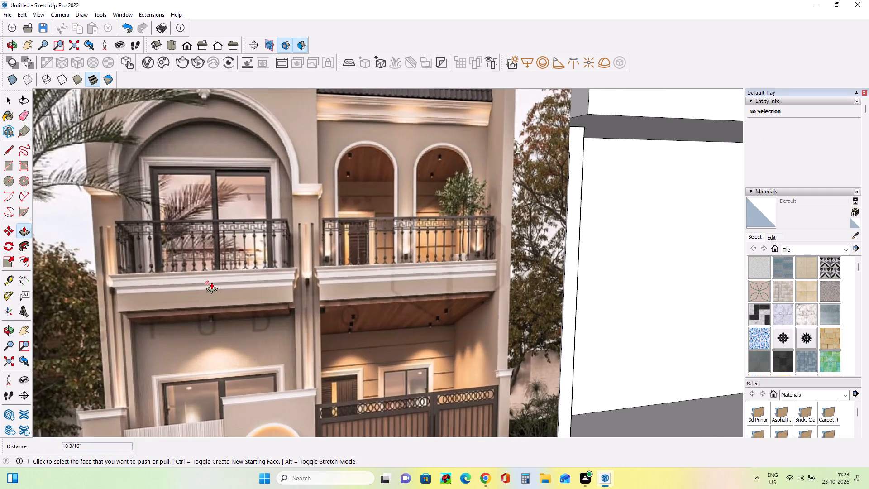
pyautogui.scroll(-13, 212, 282)
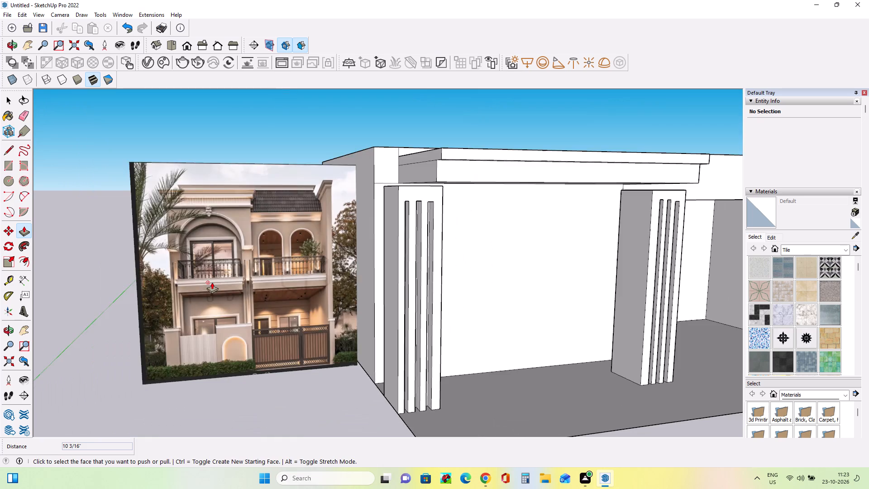
pyautogui.scroll(-2, 212, 282)
pyautogui.moveTo(482, 260); pyautogui.dragTo(469, 279, button='middle')
pyautogui.scroll(9, 252, 301)
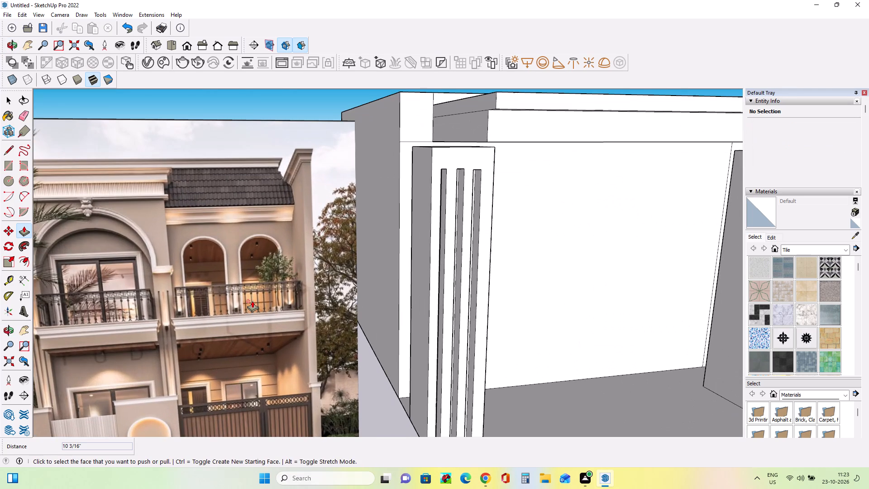
pyautogui.scroll(-9, 252, 301)
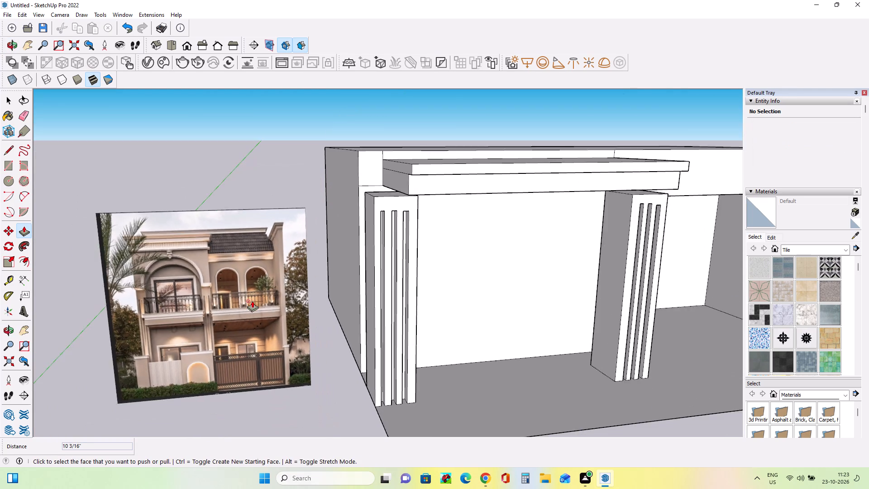
pyautogui.scroll(-3, 252, 301)
pyautogui.moveTo(544, 236); pyautogui.dragTo(523, 249, button='middle')
pyautogui.scroll(4, 461, 209)
pyautogui.moveTo(463, 218); pyautogui.dragTo(468, 202, button='middle')
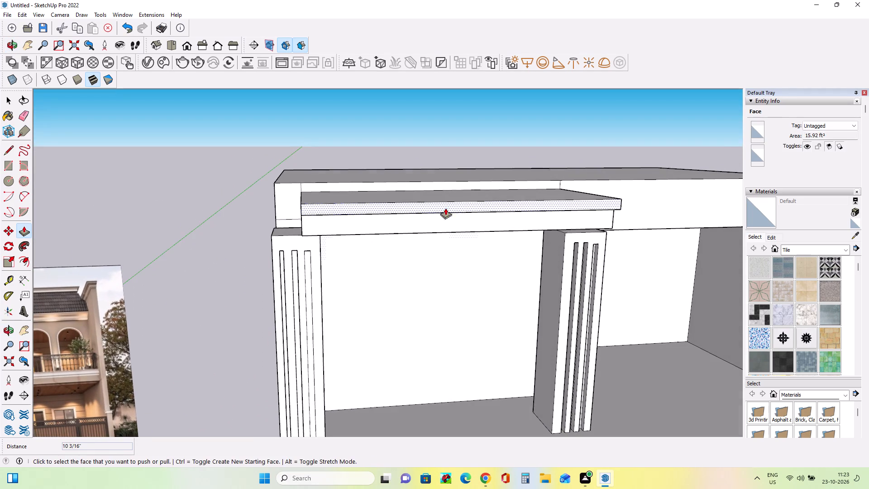
# Draw two full-length horizontal lines across the upper slab tier's front face, dividing it into three strips.
pyautogui.click(9, 149)
pyautogui.moveTo(373, 222); pyautogui.dragTo(375, 236, button='middle')
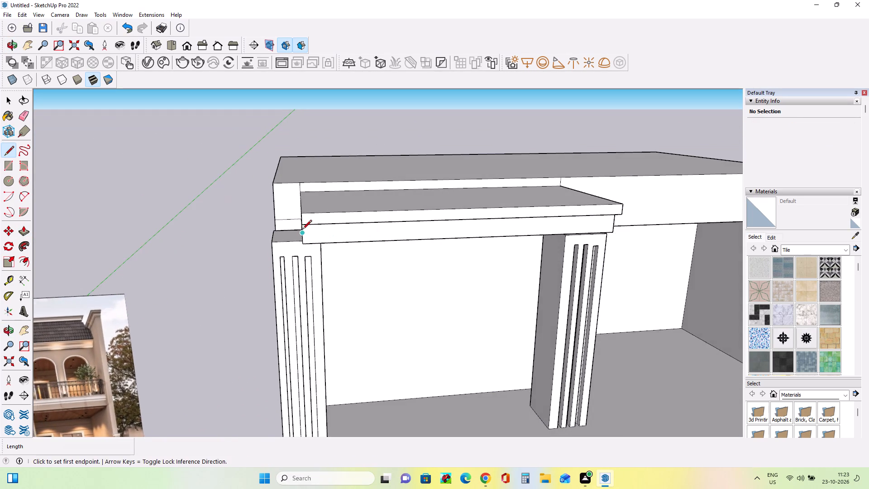
pyautogui.scroll(10, 302, 230)
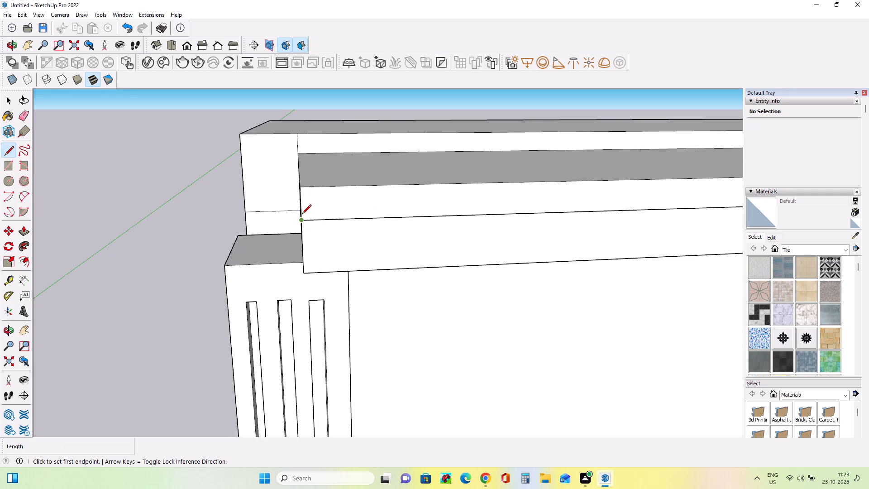
pyautogui.click(302, 214)
pyautogui.scroll(-7, 323, 228)
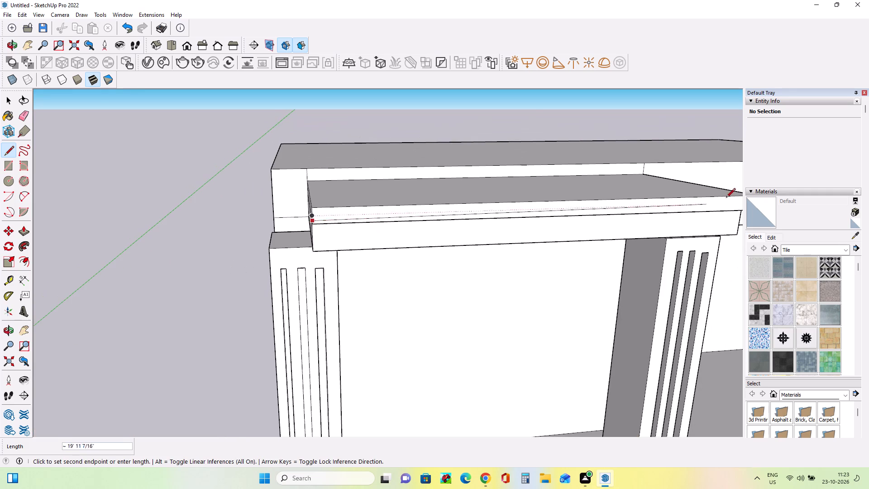
pyautogui.scroll(-9, 659, 205)
pyautogui.scroll(9, 707, 207)
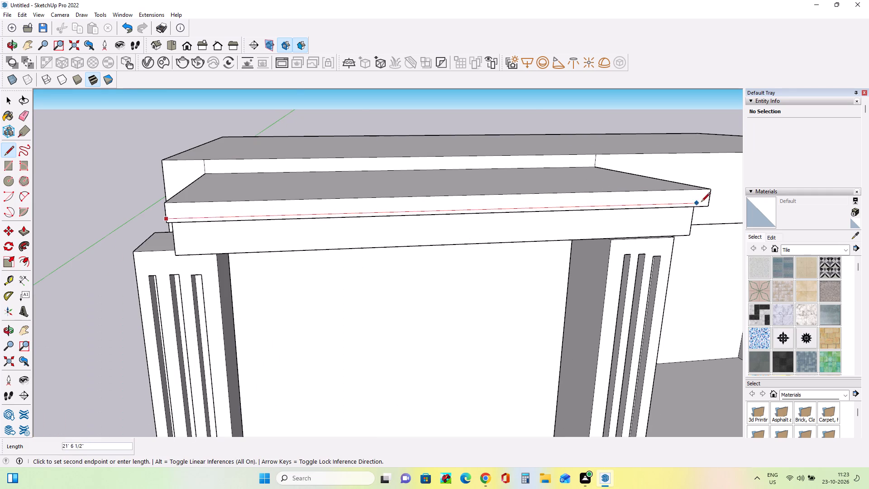
pyautogui.click(711, 198)
pyautogui.moveTo(713, 243); pyautogui.dragTo(715, 248, button='middle')
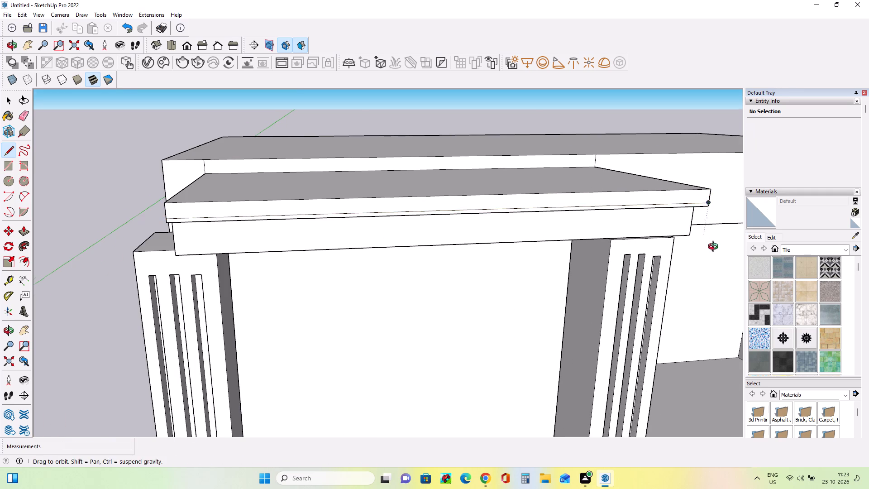
pyautogui.moveTo(715, 248); pyautogui.dragTo(716, 249, button='middle')
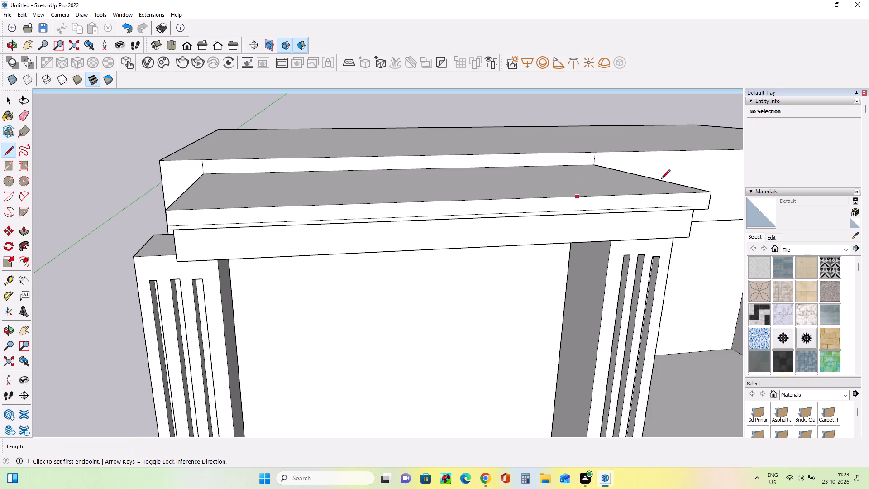
pyautogui.click(166, 218)
pyautogui.scroll(-6, 284, 229)
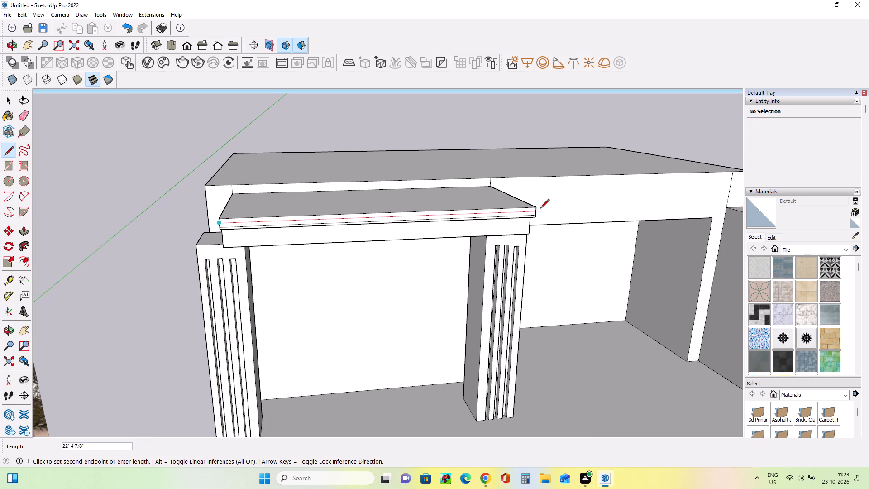
pyautogui.click(540, 210)
# Pull the lowest strip outward, recess the middle strip, and set the lowest strip back about 3 5/16" to form a moulding.
pyautogui.scroll(5, 505, 252)
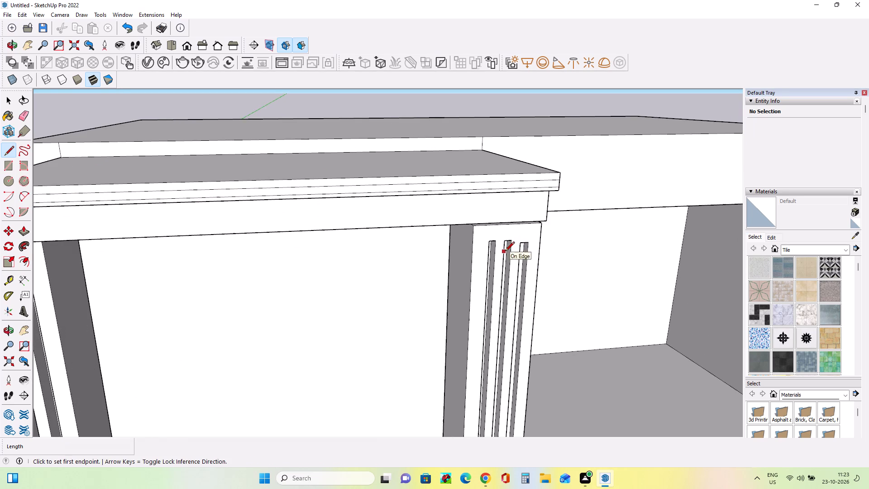
pyautogui.moveTo(506, 252); pyautogui.dragTo(520, 253, button='middle')
pyautogui.scroll(-4, 587, 187)
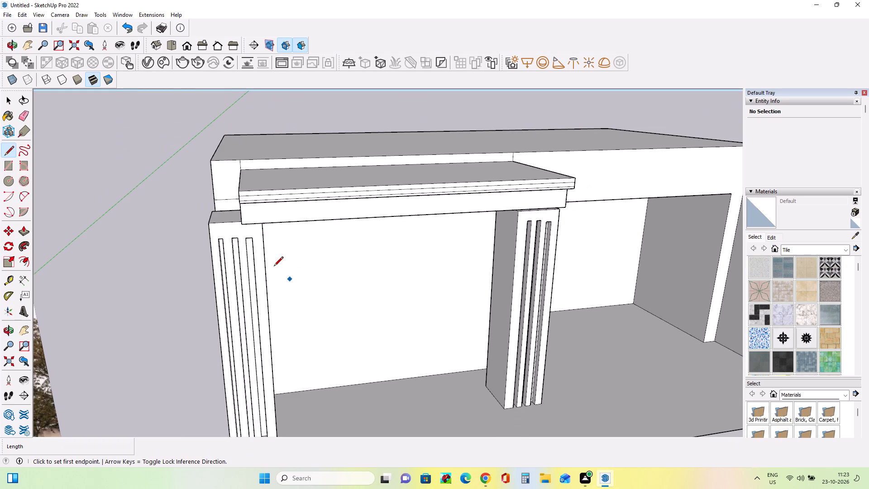
pyautogui.scroll(5, 269, 232)
pyautogui.moveTo(279, 237); pyautogui.dragTo(284, 242, button='middle')
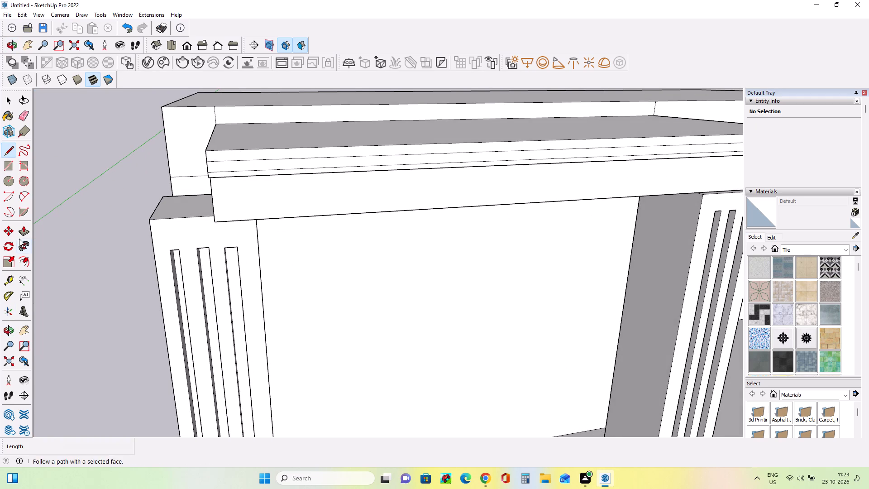
pyautogui.click(21, 232)
pyautogui.click(217, 175)
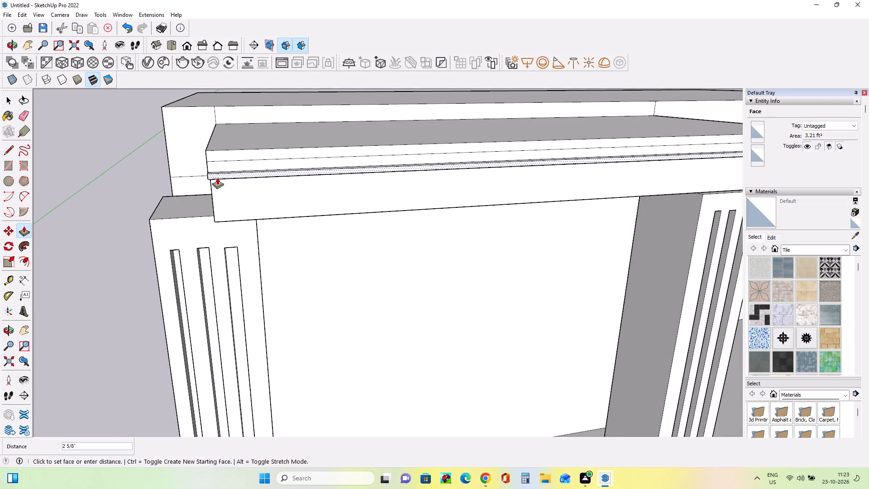
pyautogui.click(217, 177)
pyautogui.moveTo(305, 186); pyautogui.dragTo(373, 188, button='middle')
pyautogui.click(286, 166)
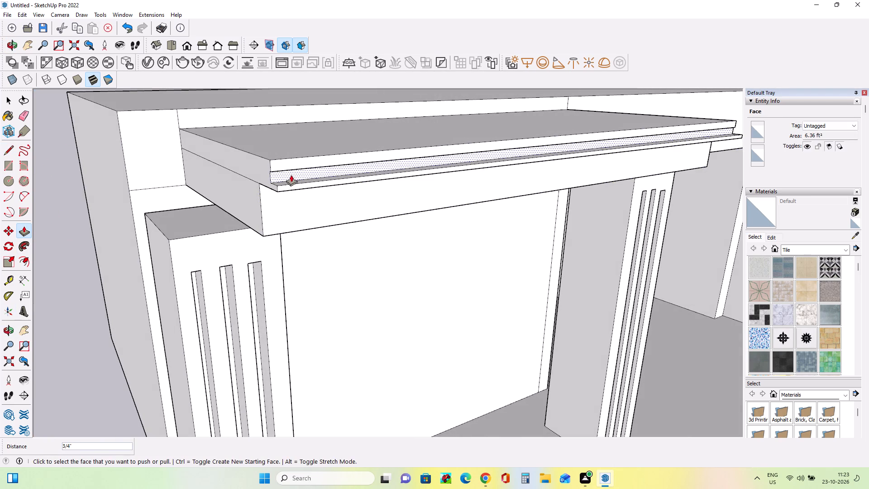
pyautogui.moveTo(283, 166); pyautogui.dragTo(285, 188)
pyautogui.moveTo(215, 227); pyautogui.dragTo(168, 227, button='middle')
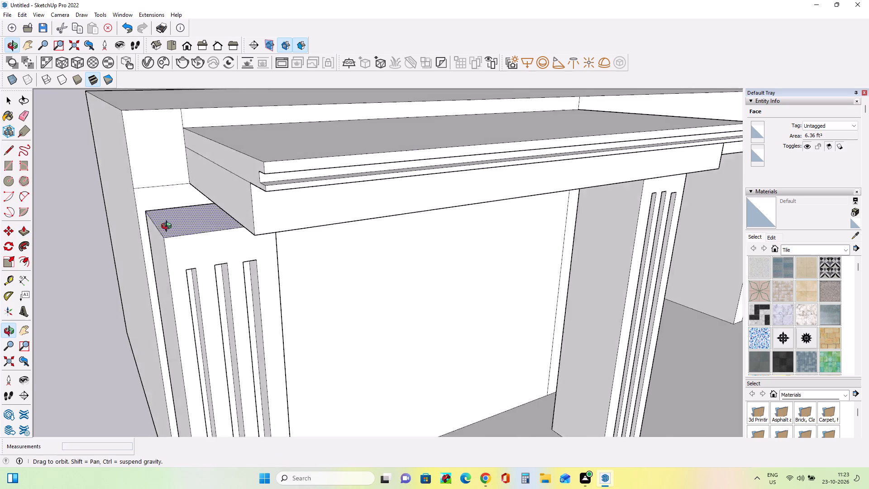
pyautogui.moveTo(168, 227); pyautogui.dragTo(153, 227, button='middle')
pyautogui.scroll(8, 229, 177)
pyautogui.click(220, 182)
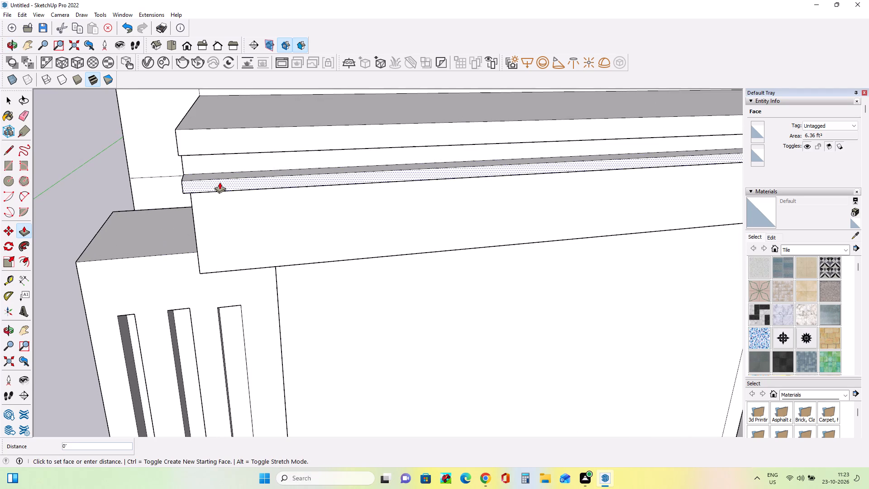
pyautogui.click(219, 178)
# Push the three moulding strips back close to the lower slab's front in small steps, the top strip by about 11 3/4".
pyautogui.moveTo(293, 191); pyautogui.dragTo(406, 181, button='middle')
pyautogui.scroll(1, 406, 181)
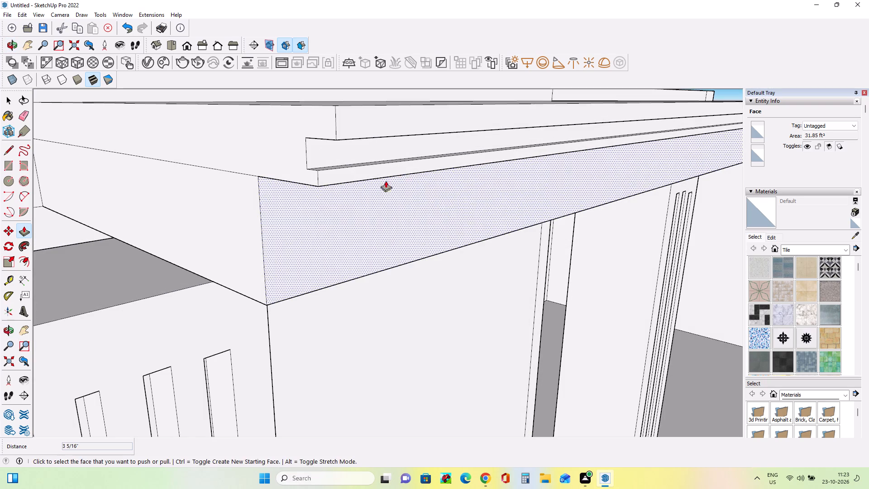
pyautogui.moveTo(324, 176); pyautogui.dragTo(292, 184)
pyautogui.moveTo(265, 169); pyautogui.dragTo(273, 175)
pyautogui.moveTo(319, 157); pyautogui.dragTo(289, 149)
pyautogui.moveTo(343, 120); pyautogui.dragTo(288, 125)
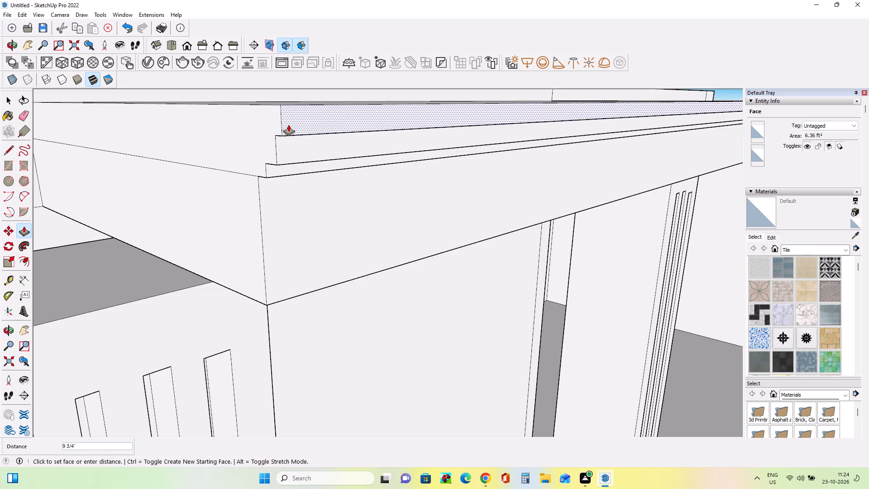
pyautogui.moveTo(288, 125); pyautogui.dragTo(278, 124)
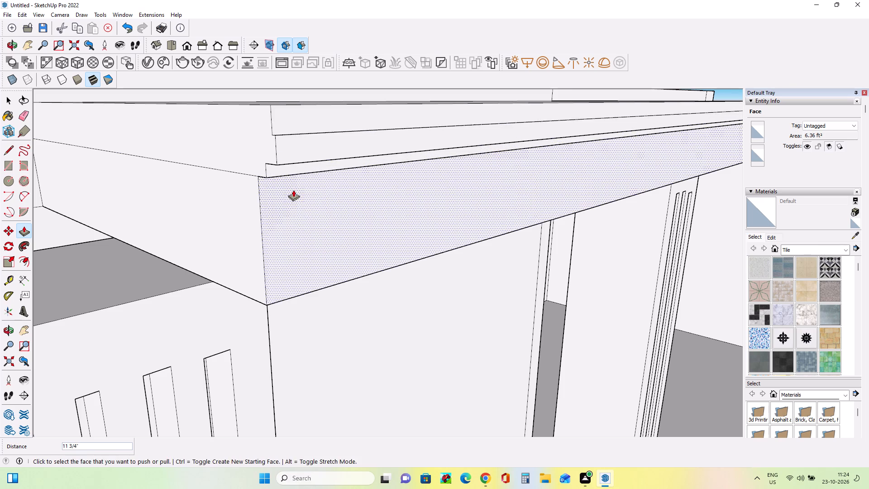
# Push the lower slab's right end face in about 1' and bring the upper tier's end flush with it.
pyautogui.moveTo(291, 193); pyautogui.dragTo(213, 209, button='middle')
pyautogui.scroll(-13, 213, 209)
pyautogui.moveTo(367, 187); pyautogui.dragTo(321, 187, button='middle')
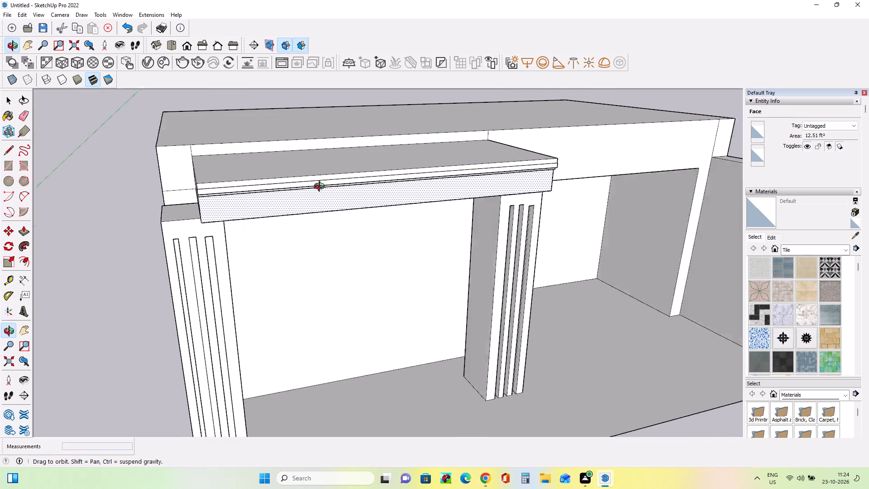
pyautogui.moveTo(321, 187); pyautogui.dragTo(300, 187, button='middle')
pyautogui.moveTo(298, 194); pyautogui.dragTo(164, 190, button='middle')
pyautogui.moveTo(568, 156); pyautogui.dragTo(507, 188, button='middle')
pyautogui.moveTo(504, 224); pyautogui.dragTo(487, 220)
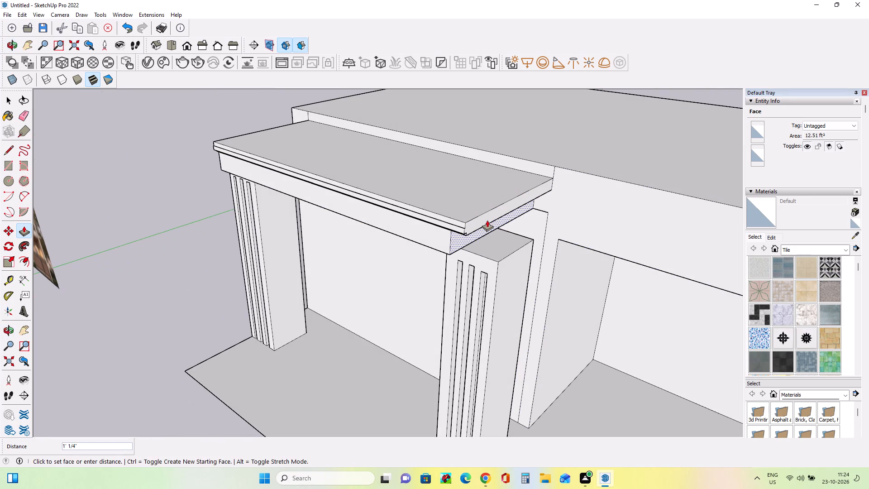
pyautogui.moveTo(487, 220); pyautogui.dragTo(489, 220)
pyautogui.moveTo(500, 207); pyautogui.dragTo(478, 208)
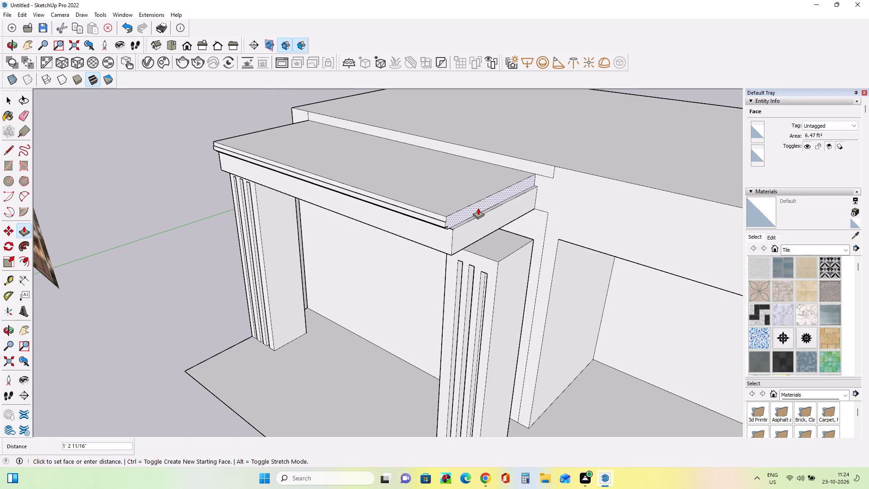
pyautogui.moveTo(478, 208); pyautogui.dragTo(477, 228)
# Raise the tops of the grooved columns above the balcony slab, the right one 3' 6 1/4" and the left one about 2' 5 1/4".
pyautogui.moveTo(459, 247); pyautogui.dragTo(488, 234, button='middle')
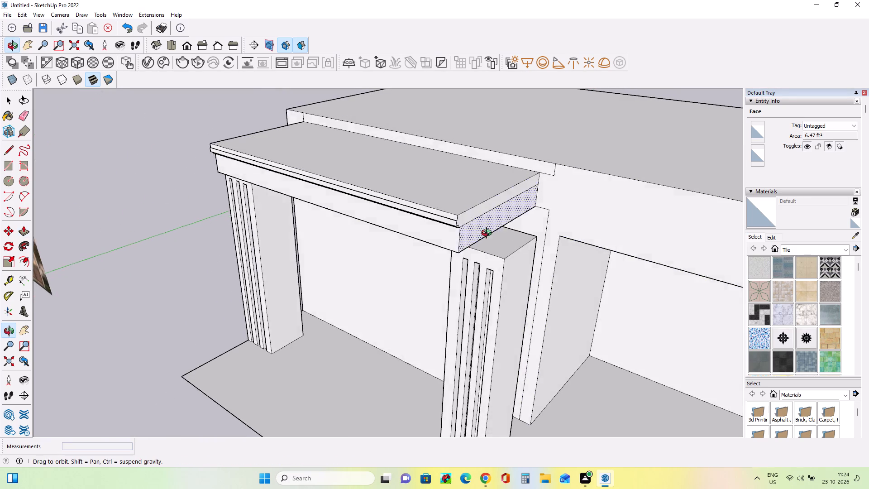
pyautogui.moveTo(488, 234); pyautogui.dragTo(531, 225, button='middle')
pyautogui.moveTo(530, 220); pyautogui.dragTo(523, 159)
pyautogui.moveTo(543, 176); pyautogui.dragTo(666, 172, button='middle')
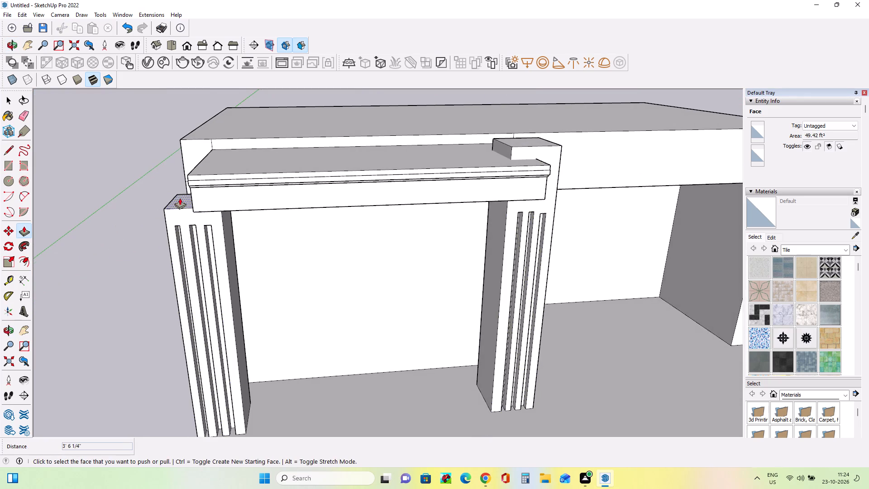
pyautogui.moveTo(189, 205); pyautogui.dragTo(263, 214, button='middle')
pyautogui.moveTo(199, 224); pyautogui.dragTo(202, 182)
# Compare the raised columns and balcony slab with the balcony details in the elevation image.
pyautogui.moveTo(316, 264); pyautogui.dragTo(280, 243, button='middle')
pyautogui.scroll(-7, 280, 243)
pyautogui.scroll(4, 225, 286)
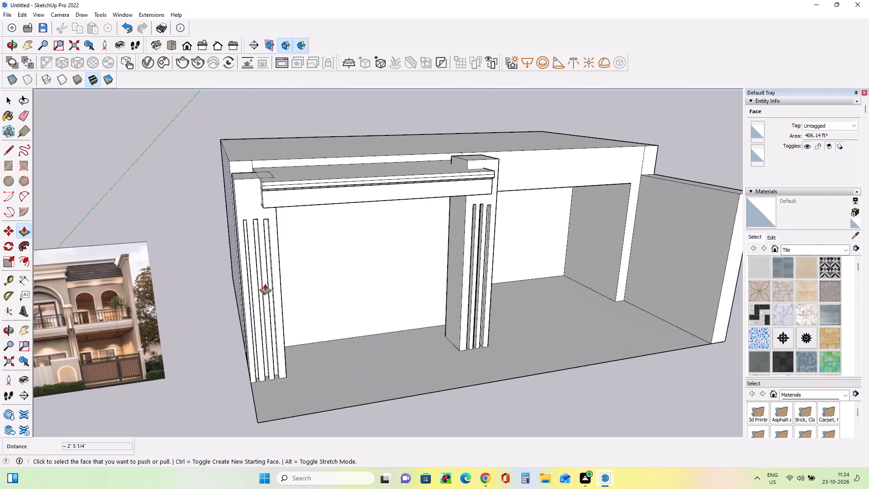
pyautogui.moveTo(285, 282); pyautogui.dragTo(296, 288, button='middle')
pyautogui.scroll(11, 76, 348)
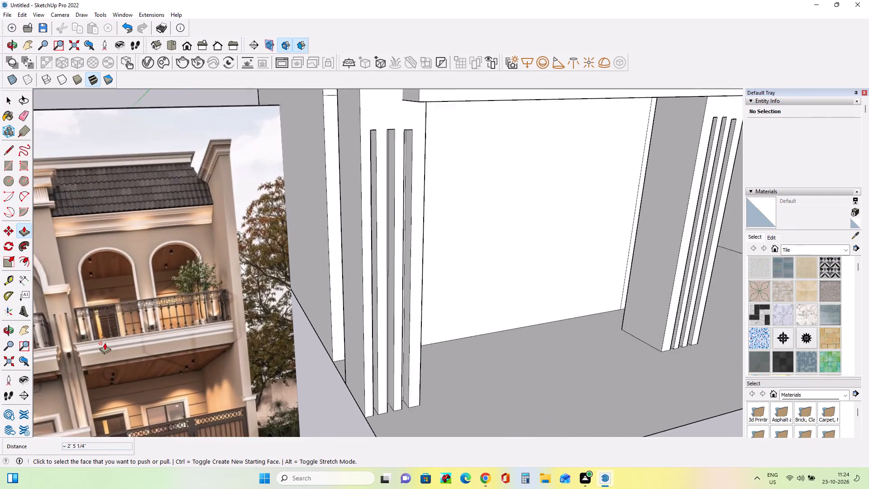
pyautogui.scroll(1, 105, 343)
pyautogui.scroll(-8, 157, 339)
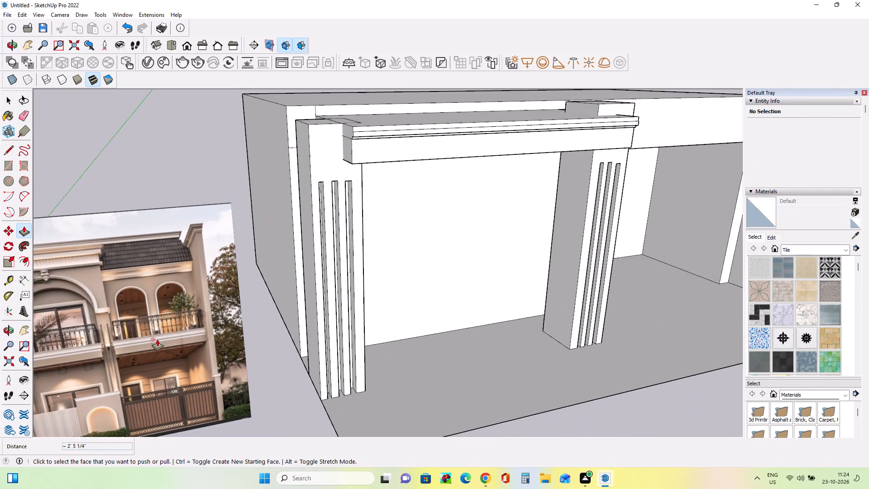
# Raise the top face of the balcony slab slightly between the two grooved columns.
pyautogui.moveTo(319, 322); pyautogui.dragTo(256, 361, button='middle')
pyautogui.scroll(-1, 255, 344)
pyautogui.scroll(3, 356, 99)
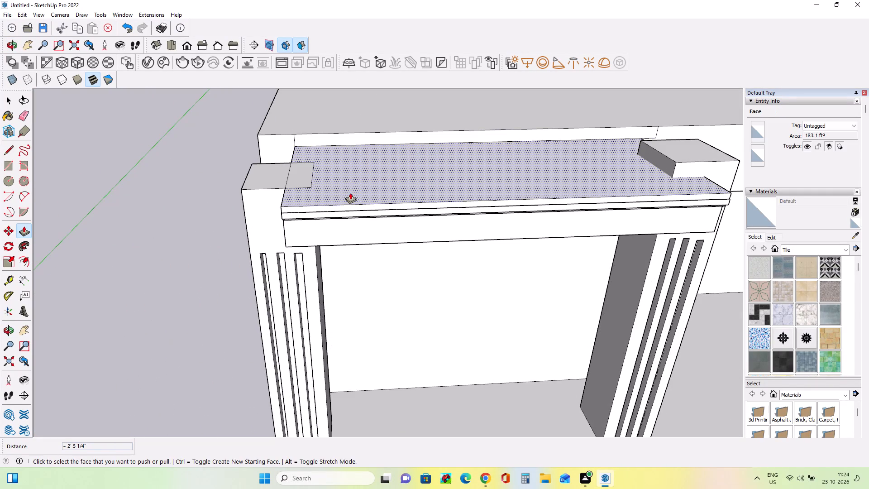
pyautogui.moveTo(350, 192); pyautogui.dragTo(353, 187)
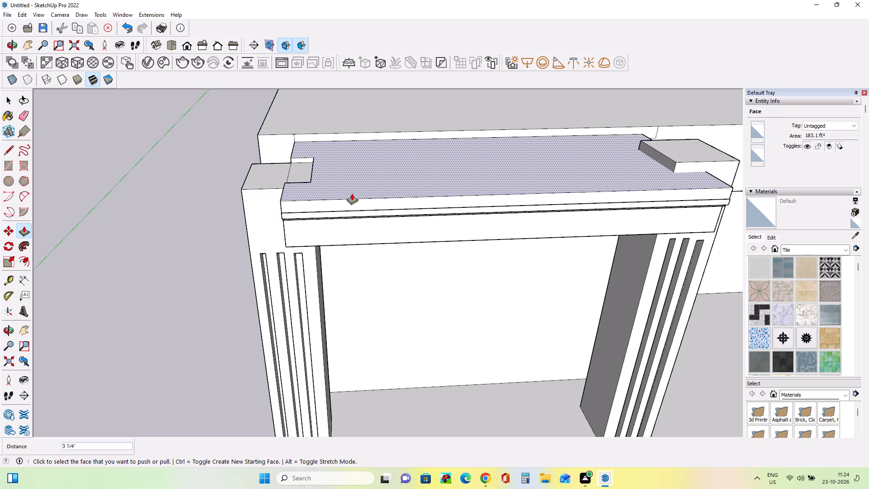
pyautogui.moveTo(352, 188); pyautogui.dragTo(353, 182)
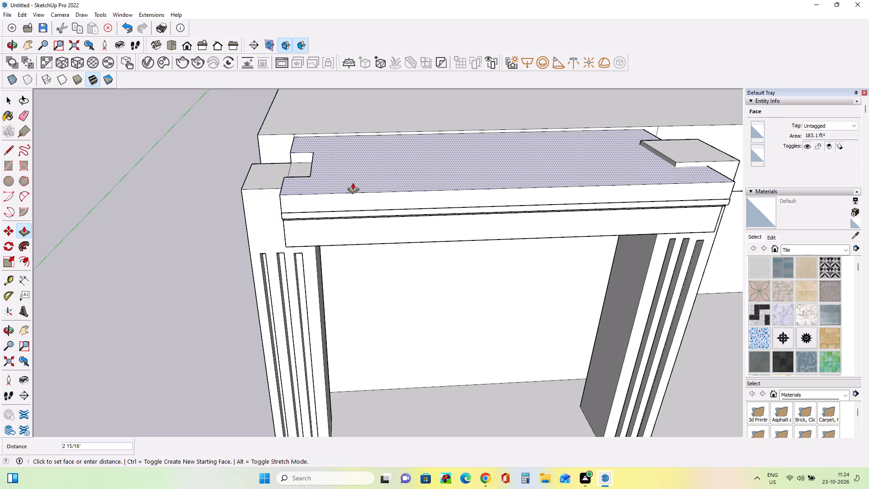
pyautogui.moveTo(353, 182); pyautogui.dragTo(357, 192)
# Pull the topmost front strip of the balcony slab's moulding forward about 4 3/16".
pyautogui.click(298, 207)
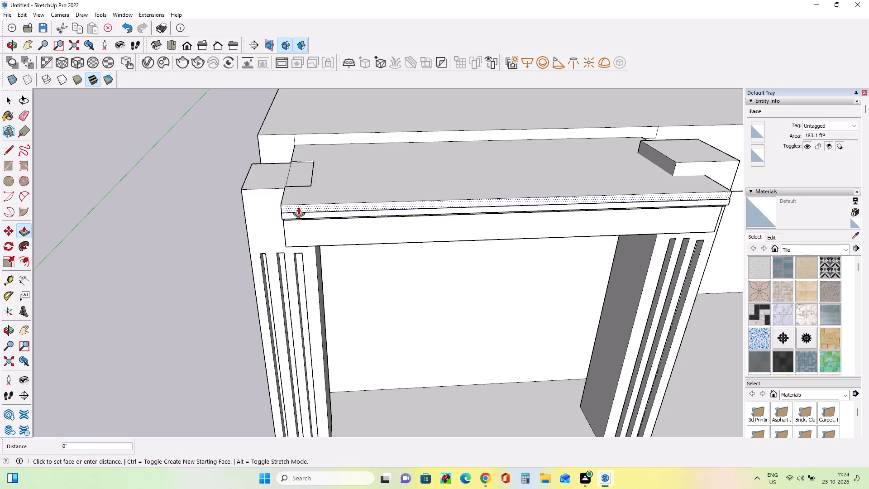
pyautogui.moveTo(309, 224); pyautogui.dragTo(356, 108, button='middle')
pyautogui.scroll(1, 344, 156)
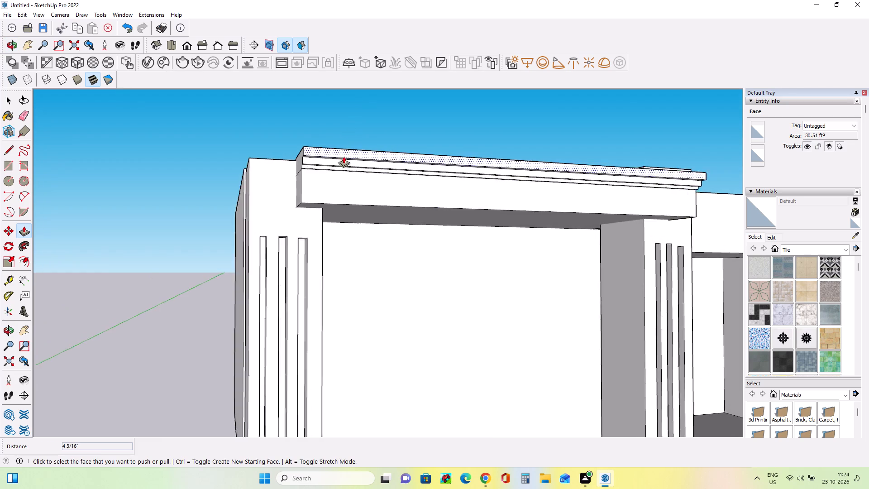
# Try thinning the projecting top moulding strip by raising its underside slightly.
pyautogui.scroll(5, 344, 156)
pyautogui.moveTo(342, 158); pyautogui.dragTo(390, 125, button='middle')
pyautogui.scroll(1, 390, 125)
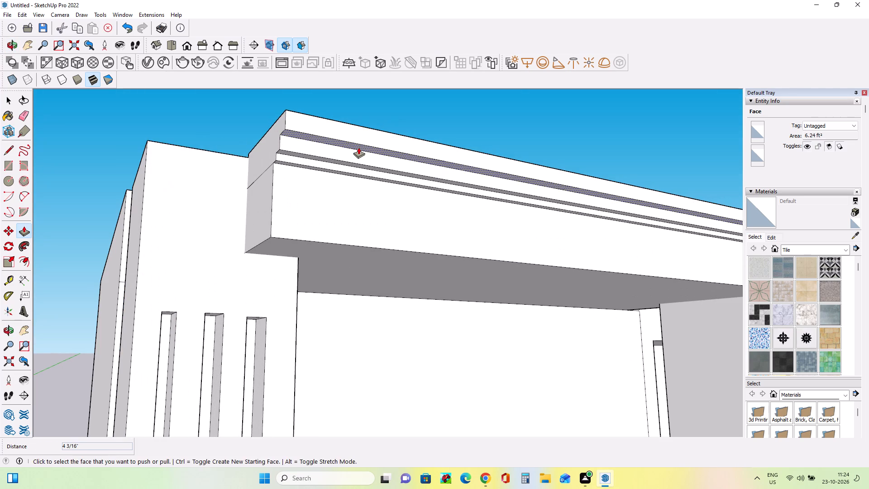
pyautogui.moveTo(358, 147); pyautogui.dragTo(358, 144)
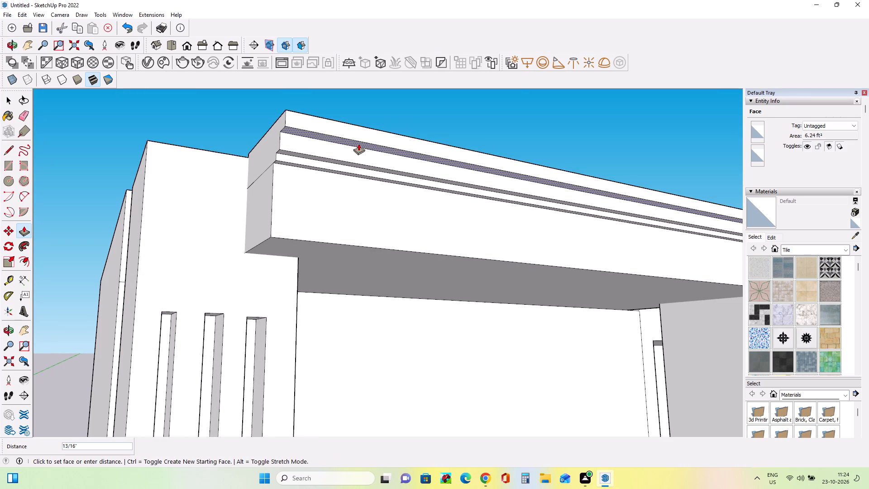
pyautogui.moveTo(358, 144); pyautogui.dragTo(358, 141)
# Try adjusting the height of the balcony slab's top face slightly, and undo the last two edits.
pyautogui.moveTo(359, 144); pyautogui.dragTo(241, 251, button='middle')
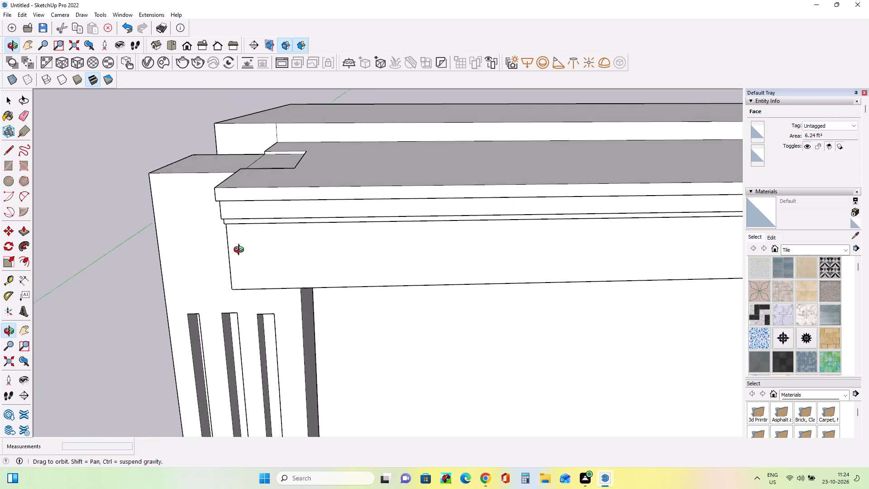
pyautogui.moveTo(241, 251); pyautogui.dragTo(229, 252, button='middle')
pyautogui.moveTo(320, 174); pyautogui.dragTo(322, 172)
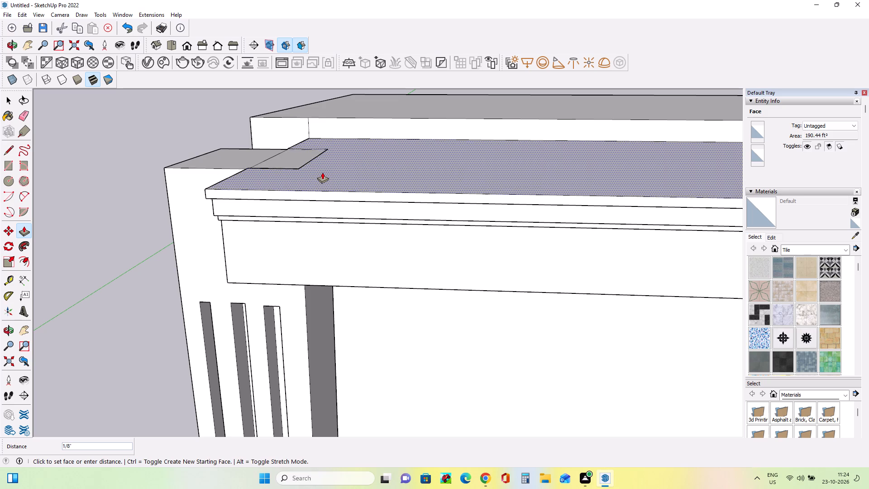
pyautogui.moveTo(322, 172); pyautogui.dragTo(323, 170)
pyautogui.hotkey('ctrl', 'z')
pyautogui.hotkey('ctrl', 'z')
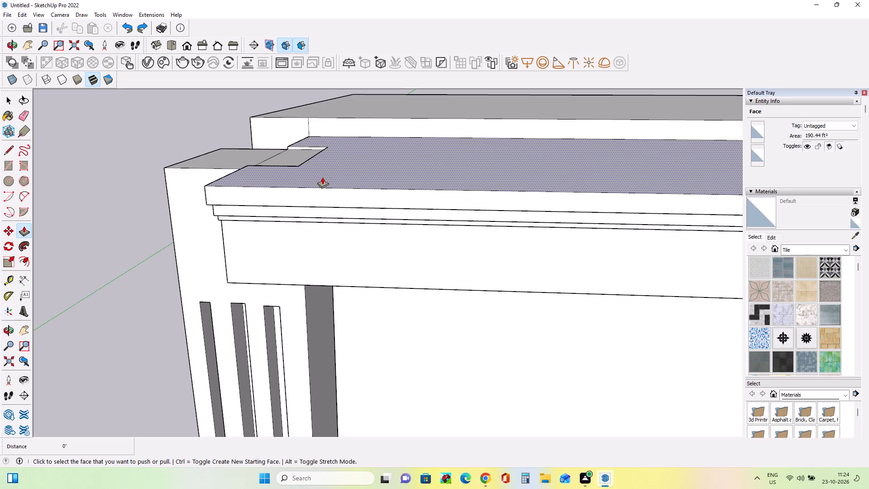
# Lower the balcony slab's top face about 3 1/8" to thin the projecting top strip.
pyautogui.moveTo(314, 171); pyautogui.dragTo(317, 176)
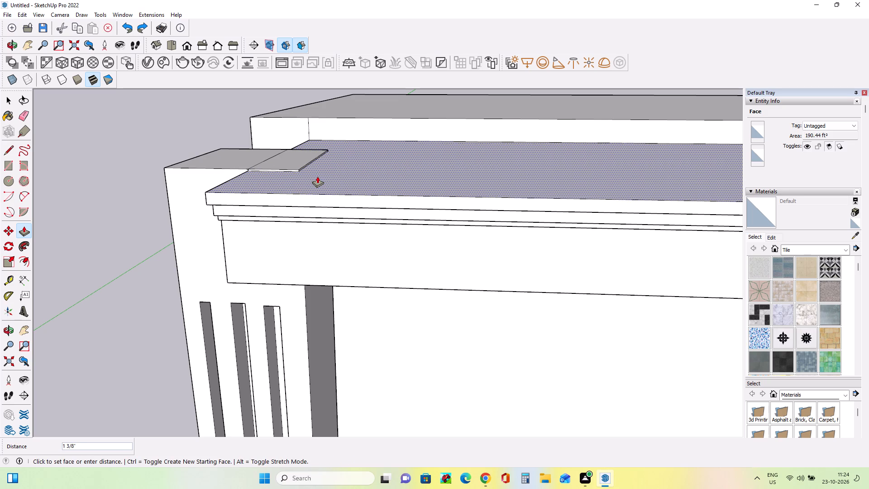
pyautogui.moveTo(317, 176); pyautogui.dragTo(319, 182)
# Examine the stepped moulding profile along the balcony slab's front and left end, and its overall proportions between the columns.
pyautogui.moveTo(291, 188); pyautogui.dragTo(382, 137, button='middle')
pyautogui.scroll(-1, 301, 163)
pyautogui.scroll(2, 301, 163)
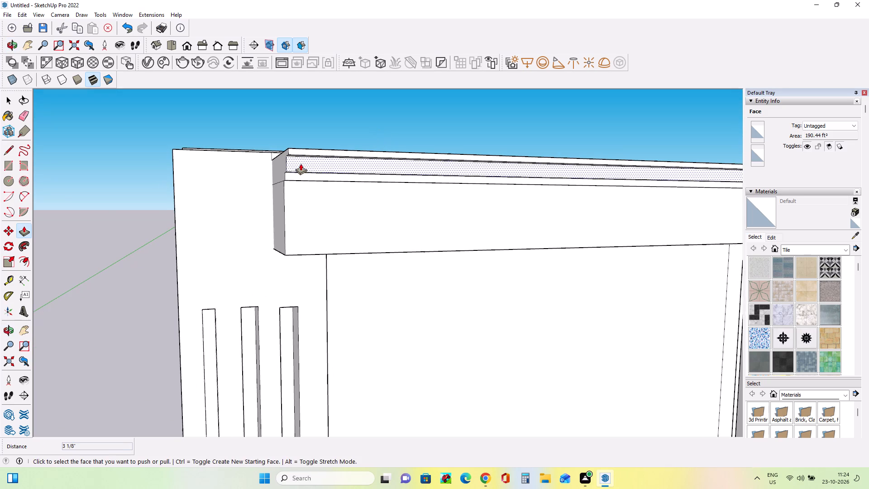
pyautogui.moveTo(318, 168); pyautogui.dragTo(360, 185, button='middle')
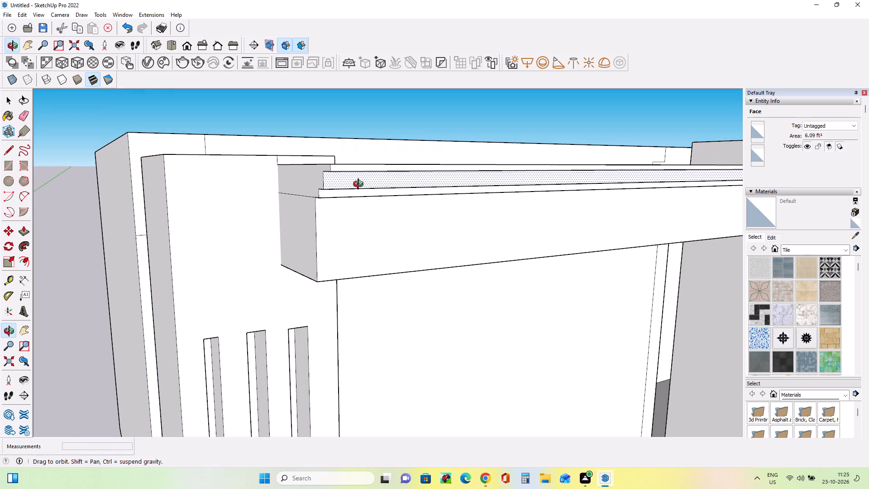
pyautogui.moveTo(360, 185); pyautogui.dragTo(361, 188, button='middle')
pyautogui.moveTo(349, 177); pyautogui.dragTo(349, 183, button='middle')
pyautogui.moveTo(318, 201); pyautogui.dragTo(272, 201, button='middle')
pyautogui.scroll(1, 318, 201)
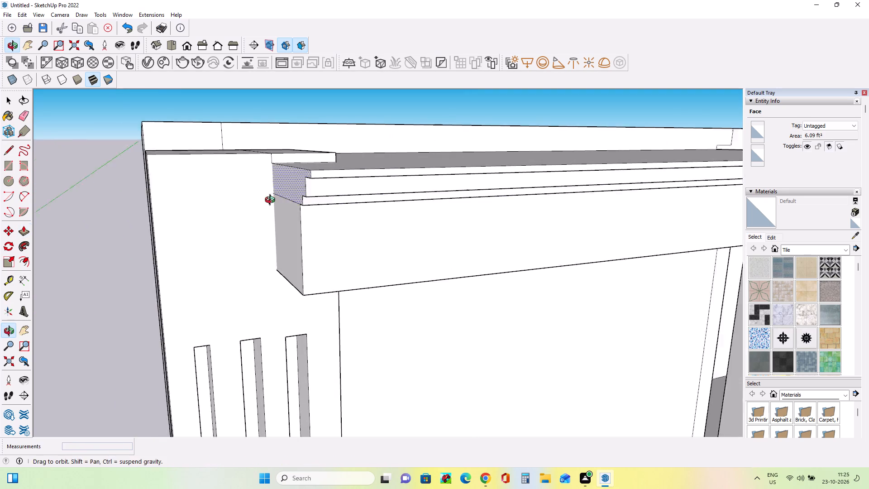
pyautogui.moveTo(272, 201); pyautogui.dragTo(255, 197, button='middle')
pyautogui.scroll(-3, 249, 197)
pyautogui.scroll(-7, 165, 192)
pyautogui.moveTo(433, 200); pyautogui.dragTo(363, 182, button='middle')
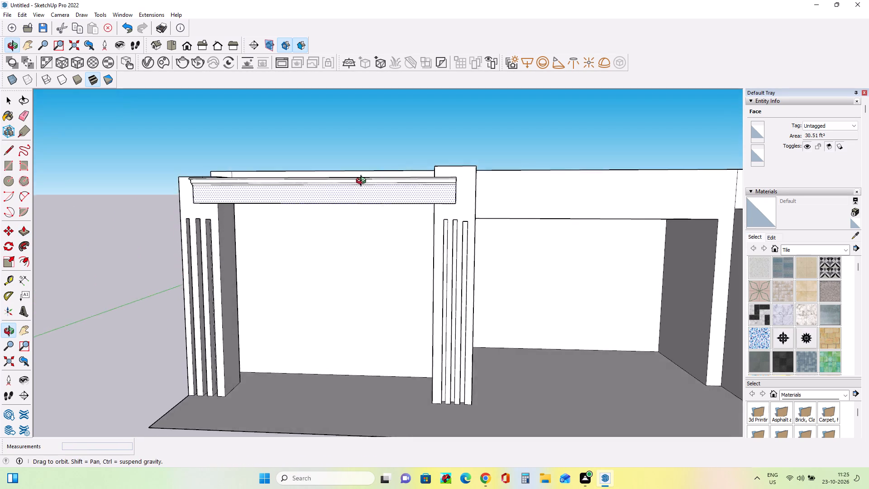
pyautogui.moveTo(363, 182); pyautogui.dragTo(401, 218, button='middle')
pyautogui.scroll(-5, 442, 202)
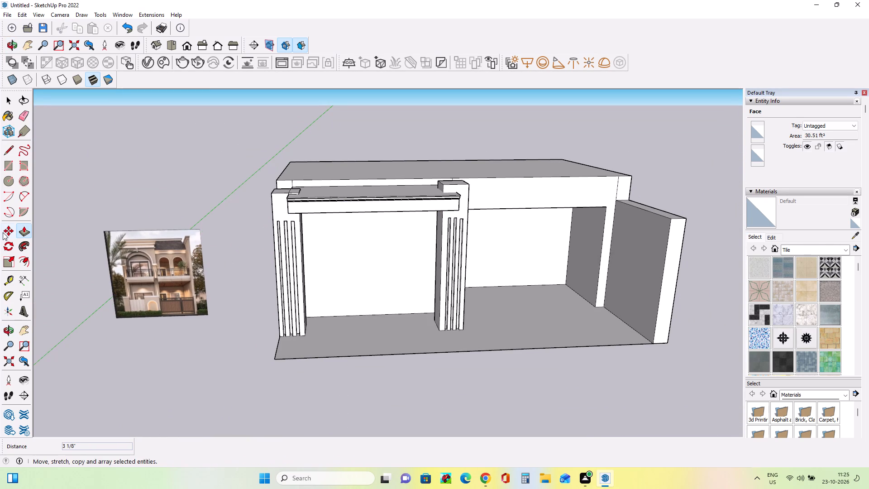
# Enlarge the elevation image beside the model with Scale, stretching its height by about 1.19 and widening it on its left side.
pyautogui.click(10, 261)
pyautogui.click(198, 234)
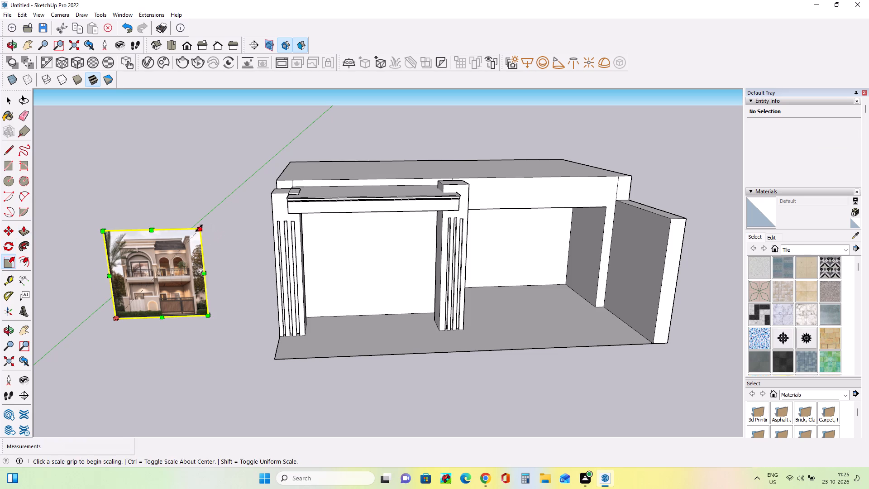
pyautogui.moveTo(199, 228); pyautogui.dragTo(209, 145)
pyautogui.moveTo(173, 191); pyautogui.dragTo(166, 169)
pyautogui.moveTo(177, 160); pyautogui.dragTo(177, 129)
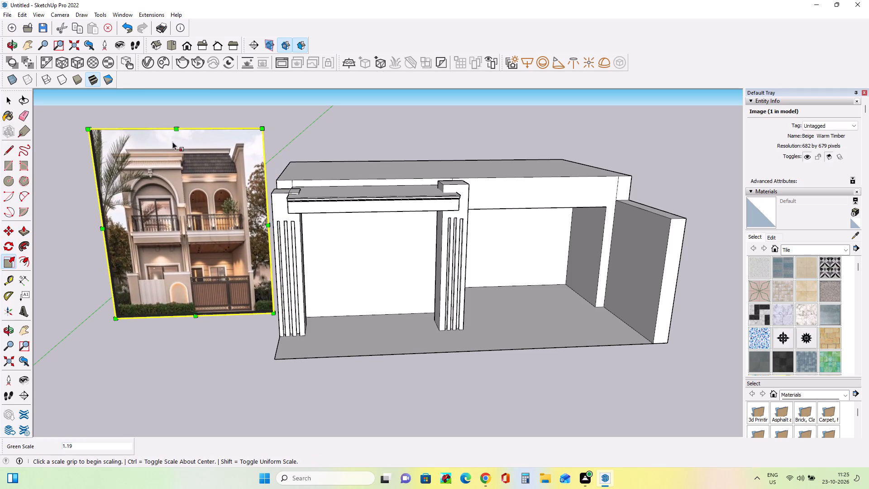
pyautogui.moveTo(104, 228); pyautogui.dragTo(66, 242)
# Examine the balcony slab mouldings in the enlarged elevation image and compare them with the modelled slab.
pyautogui.scroll(3, 268, 232)
pyautogui.scroll(-2, 365, 235)
pyautogui.scroll(17, 128, 235)
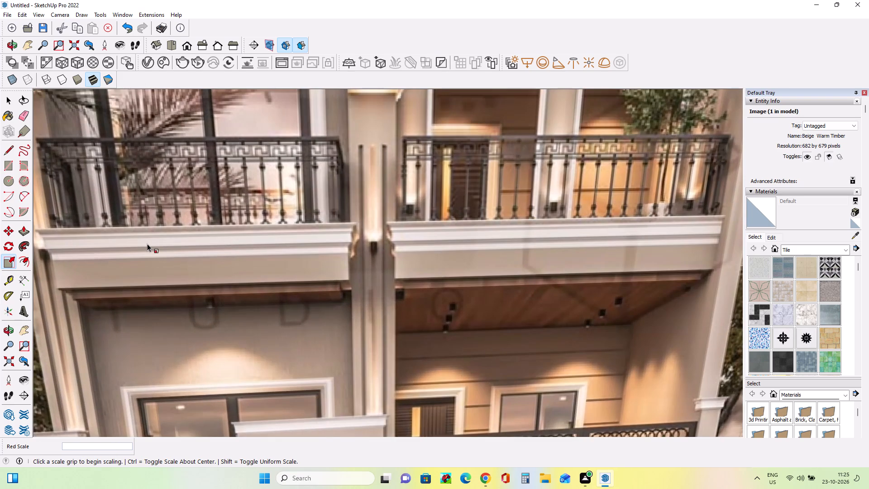
pyautogui.scroll(-11, 147, 244)
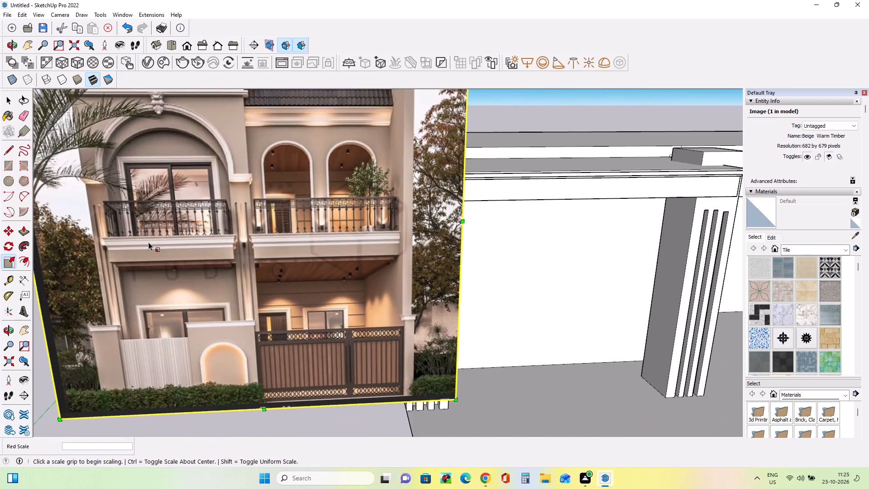
pyautogui.scroll(-2, 148, 242)
pyautogui.moveTo(452, 224); pyautogui.dragTo(425, 185, button='middle')
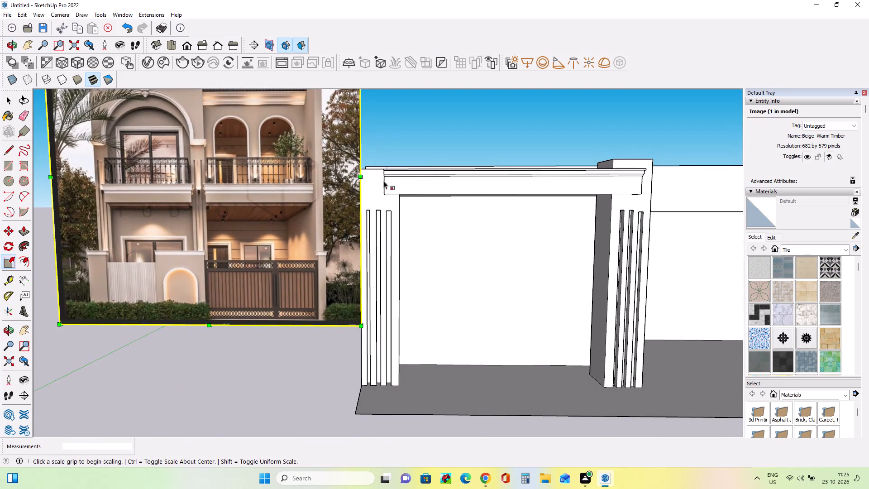
pyautogui.scroll(3, 382, 185)
pyautogui.middleClick(393, 191)
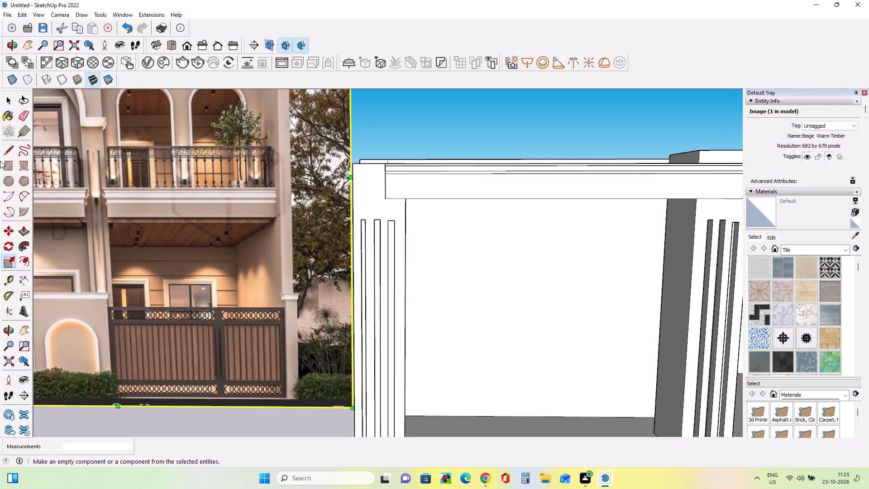
# Draw a horizontal line about 21' 5/16" long across the lower slab's front face, below the moulding.
pyautogui.click(6, 154)
pyautogui.scroll(-5, 334, 218)
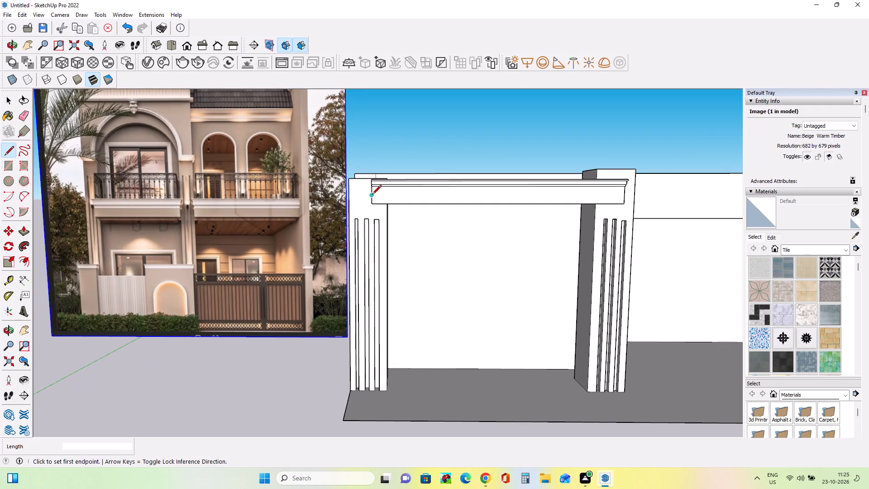
pyautogui.scroll(7, 372, 194)
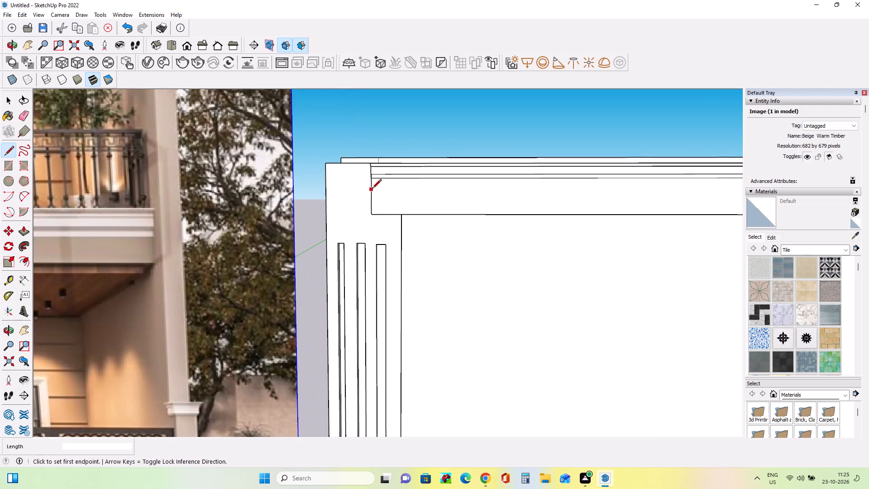
pyautogui.click(372, 189)
pyautogui.scroll(-10, 380, 202)
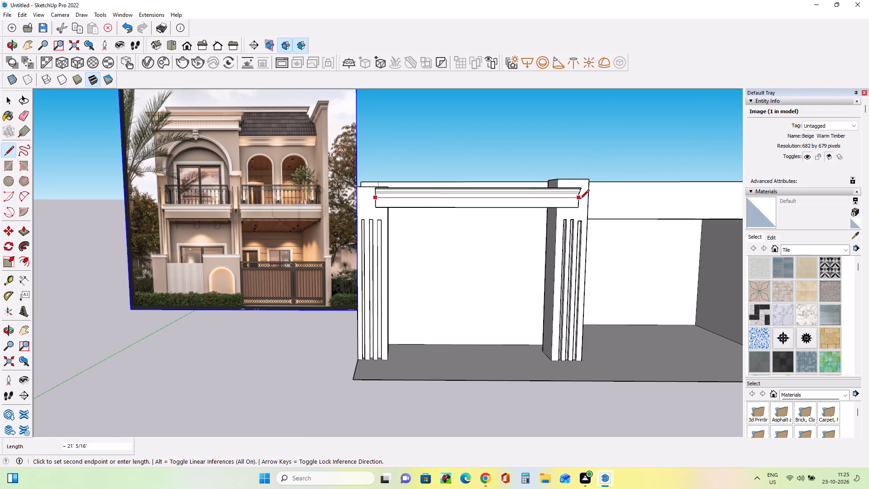
pyautogui.click(580, 200)
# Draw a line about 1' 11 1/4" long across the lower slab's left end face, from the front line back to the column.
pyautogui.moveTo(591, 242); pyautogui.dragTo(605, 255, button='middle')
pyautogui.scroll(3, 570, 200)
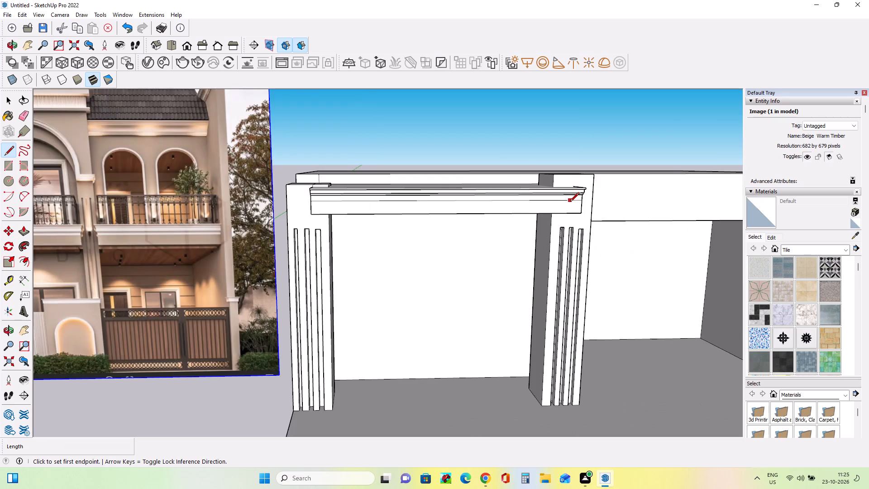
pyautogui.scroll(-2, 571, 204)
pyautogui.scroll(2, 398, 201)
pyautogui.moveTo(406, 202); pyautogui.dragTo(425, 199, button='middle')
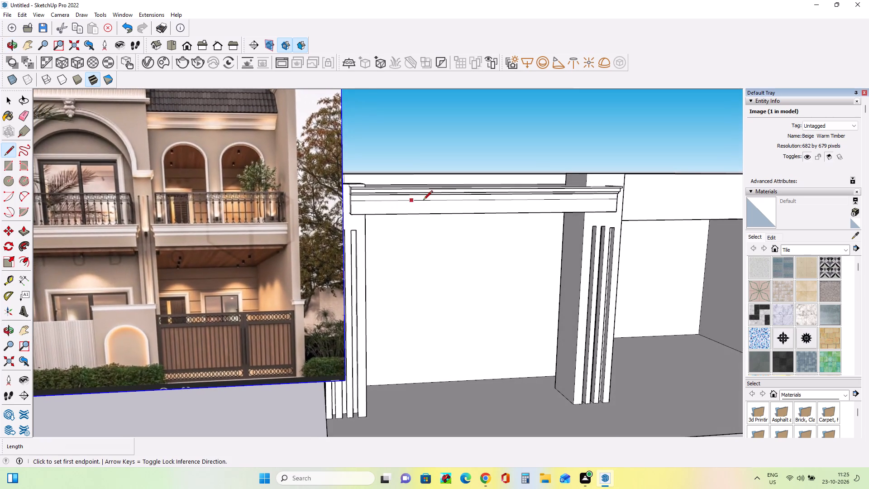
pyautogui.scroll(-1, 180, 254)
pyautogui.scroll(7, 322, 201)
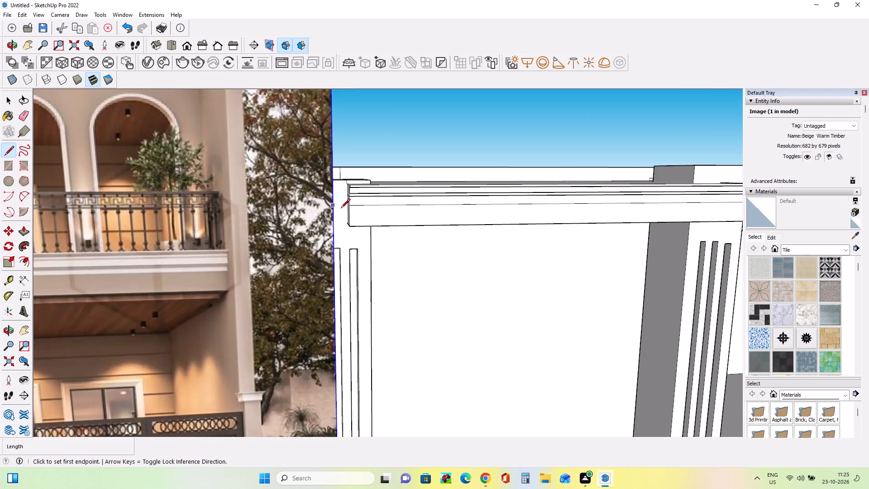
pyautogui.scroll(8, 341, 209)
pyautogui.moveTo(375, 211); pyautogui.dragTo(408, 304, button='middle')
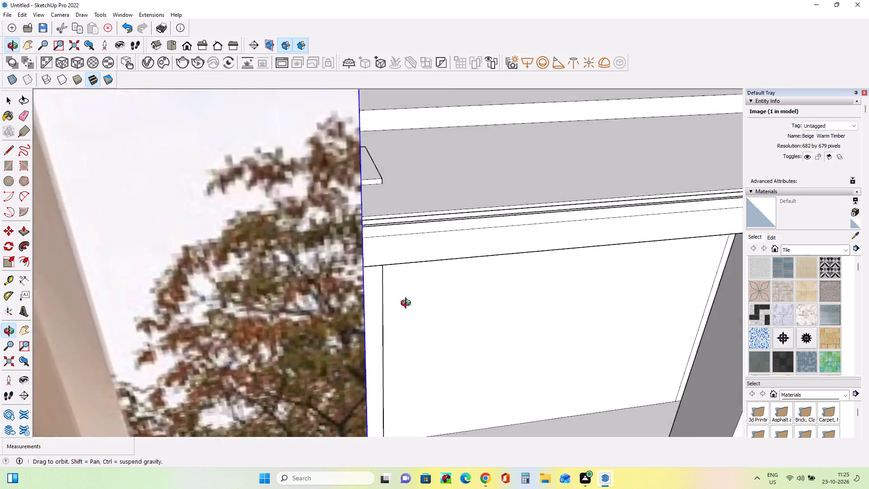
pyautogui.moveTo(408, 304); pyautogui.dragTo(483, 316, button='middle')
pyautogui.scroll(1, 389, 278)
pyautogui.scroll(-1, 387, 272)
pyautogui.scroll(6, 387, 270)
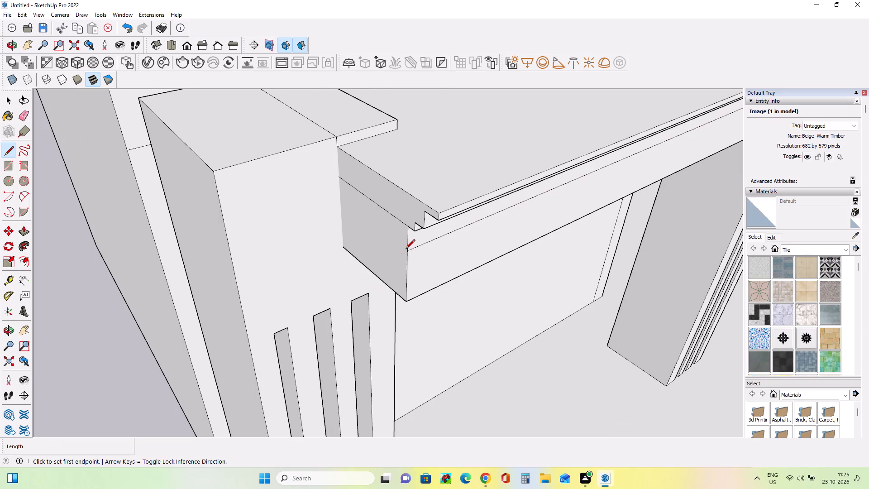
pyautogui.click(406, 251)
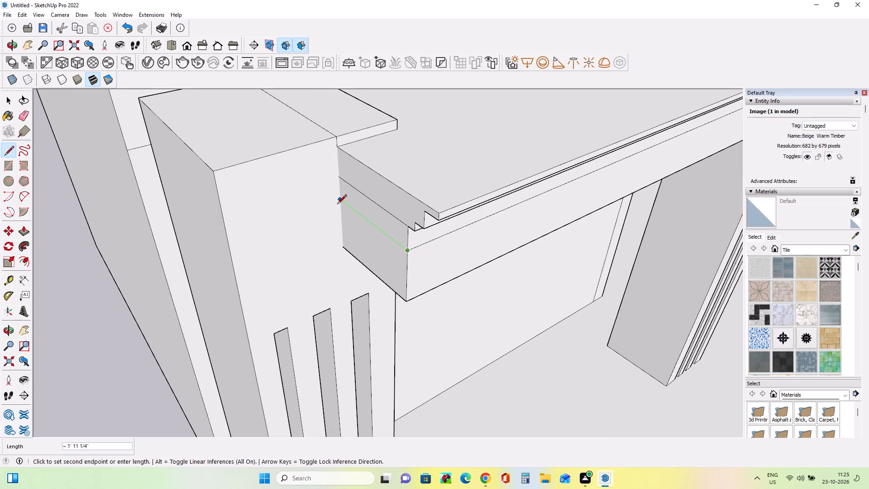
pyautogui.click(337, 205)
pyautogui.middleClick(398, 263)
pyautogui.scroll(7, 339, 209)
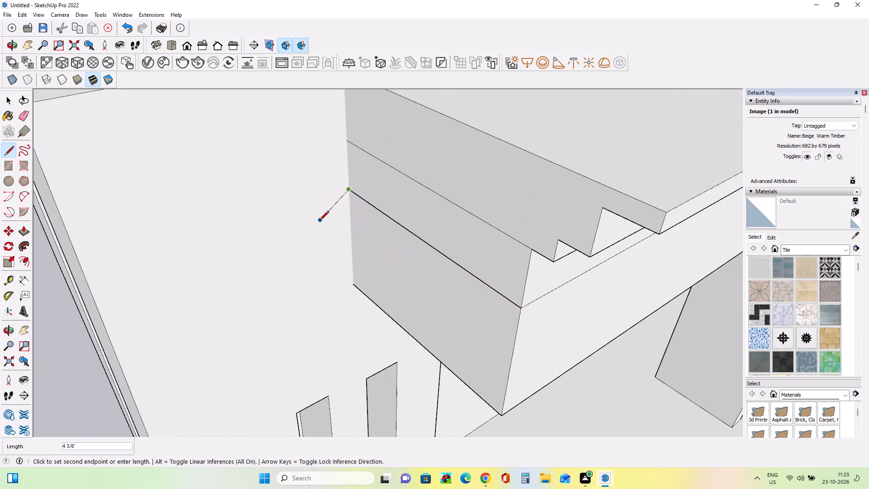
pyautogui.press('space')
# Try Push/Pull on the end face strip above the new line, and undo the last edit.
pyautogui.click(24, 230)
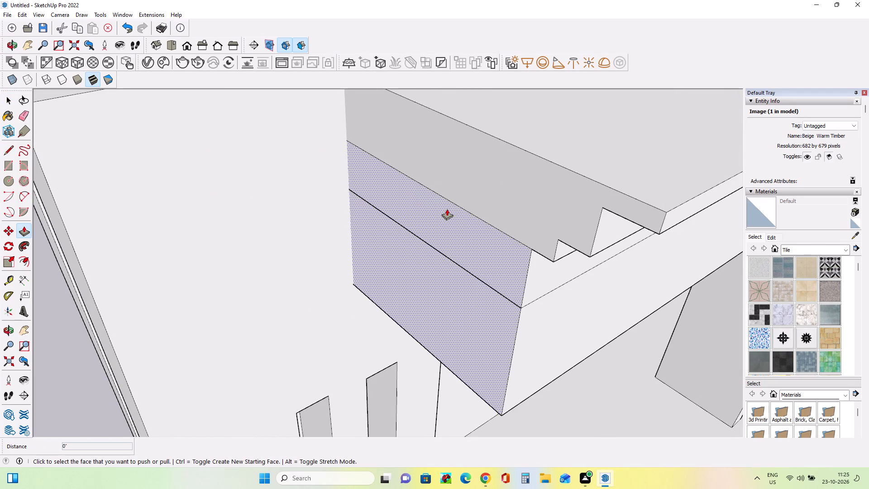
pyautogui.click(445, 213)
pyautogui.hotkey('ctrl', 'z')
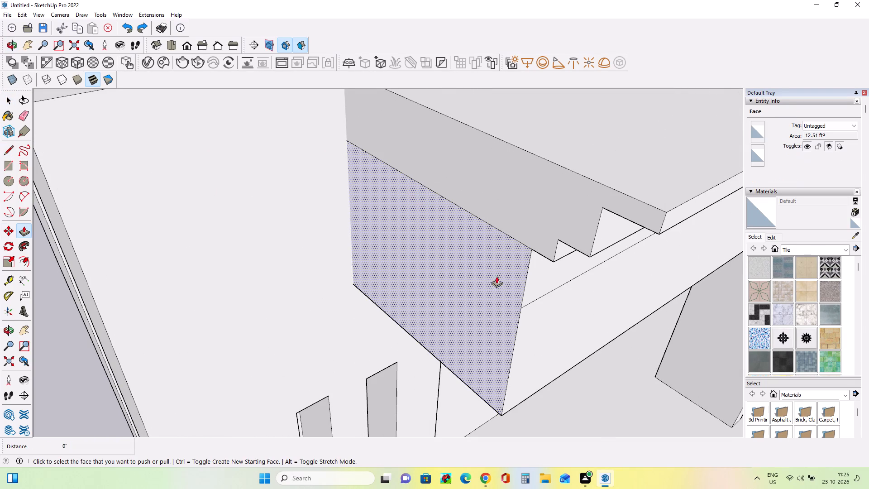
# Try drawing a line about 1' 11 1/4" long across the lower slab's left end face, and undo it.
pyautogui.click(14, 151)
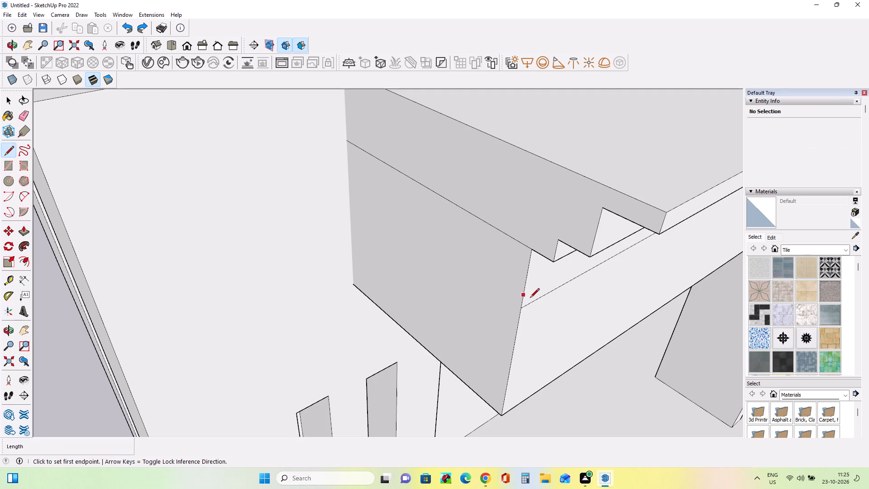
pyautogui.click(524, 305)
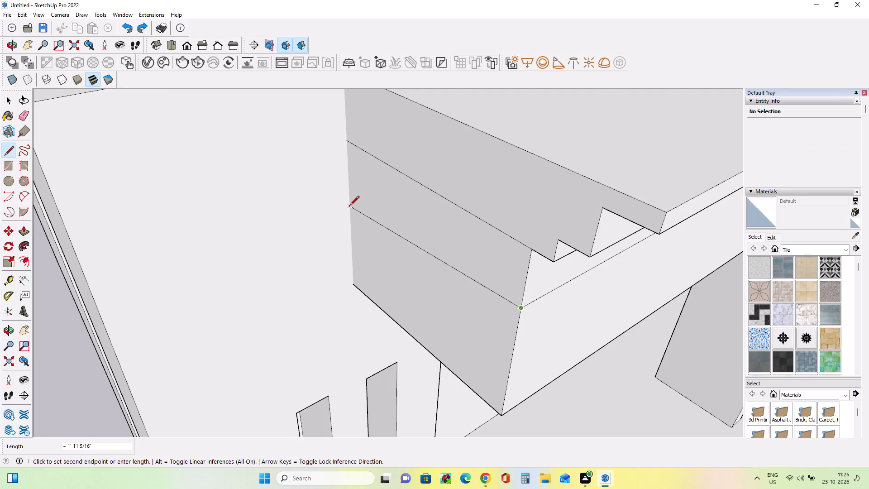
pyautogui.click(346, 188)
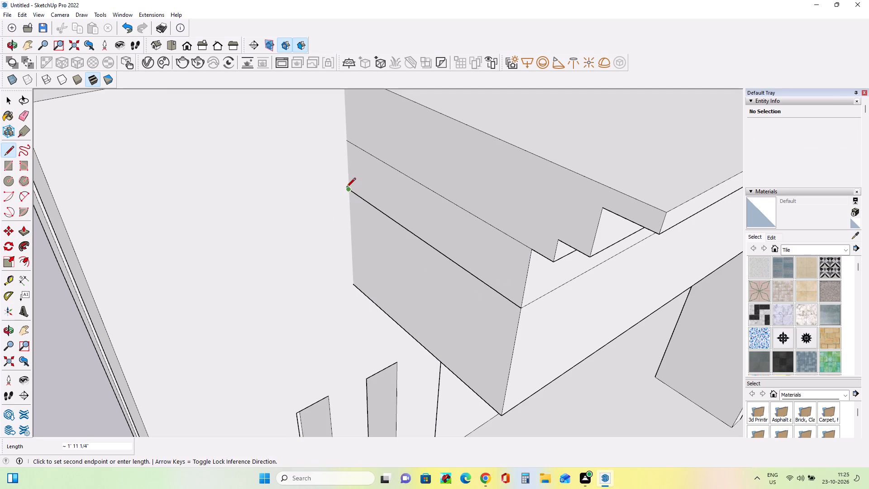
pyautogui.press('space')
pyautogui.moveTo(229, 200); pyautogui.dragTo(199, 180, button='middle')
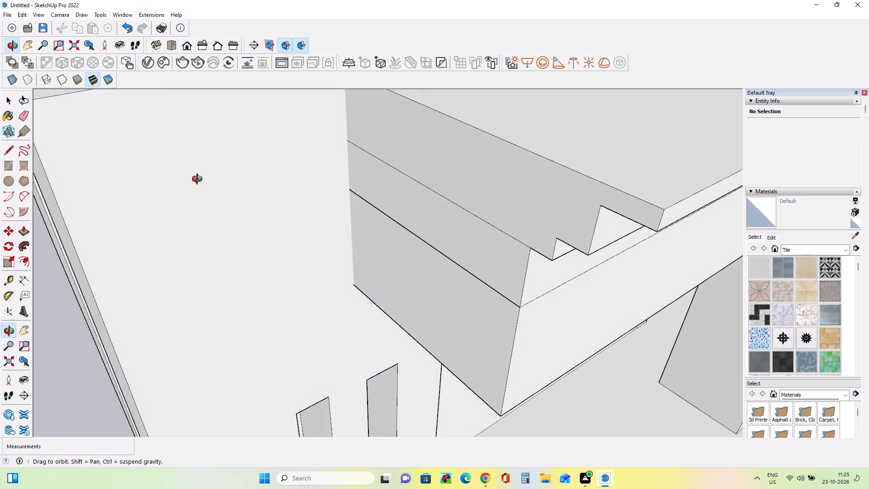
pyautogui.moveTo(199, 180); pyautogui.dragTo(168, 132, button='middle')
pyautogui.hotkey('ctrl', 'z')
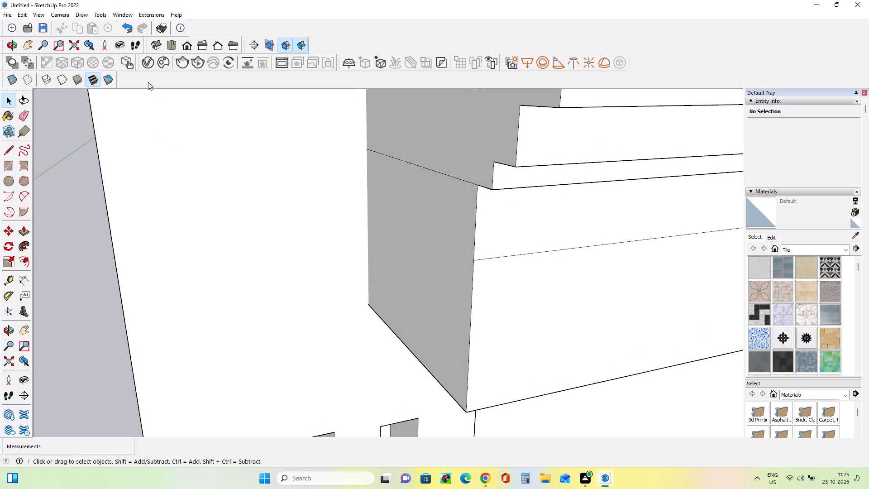
# Draw a rectangular strip about 1' 11 1/4" long on the left end face, from the front line up to the moulding's underside.
pyautogui.click(2, 160)
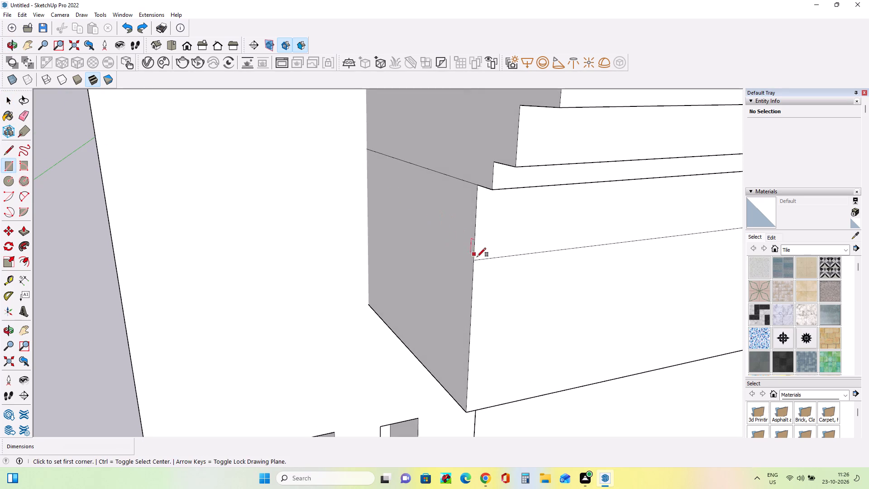
pyautogui.click(474, 260)
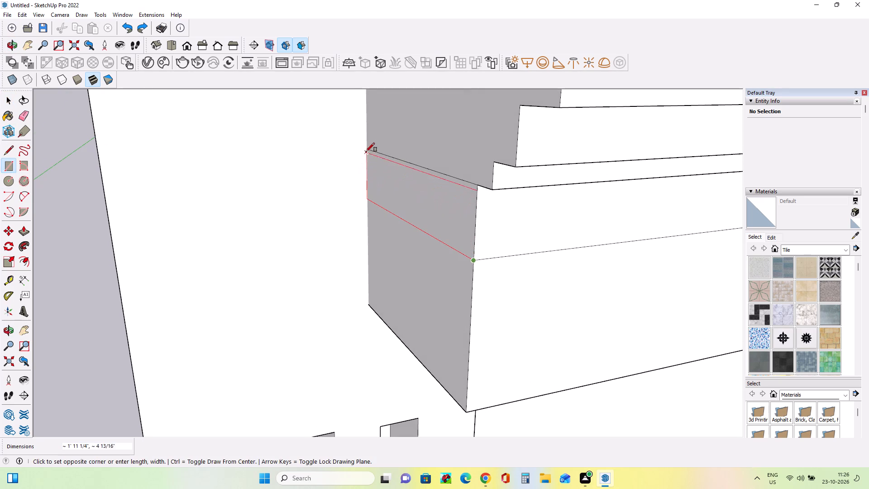
pyautogui.click(367, 149)
pyautogui.moveTo(420, 189); pyautogui.dragTo(463, 196, button='middle')
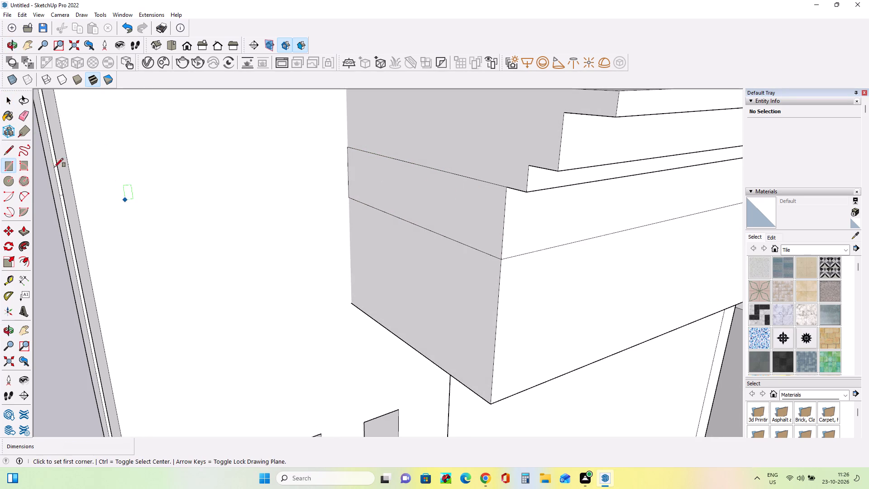
# Push/Pull the left end strip outward, and extend the stepped moulding's end profile above it about 2 1/2" further out.
pyautogui.click(22, 226)
pyautogui.click(476, 235)
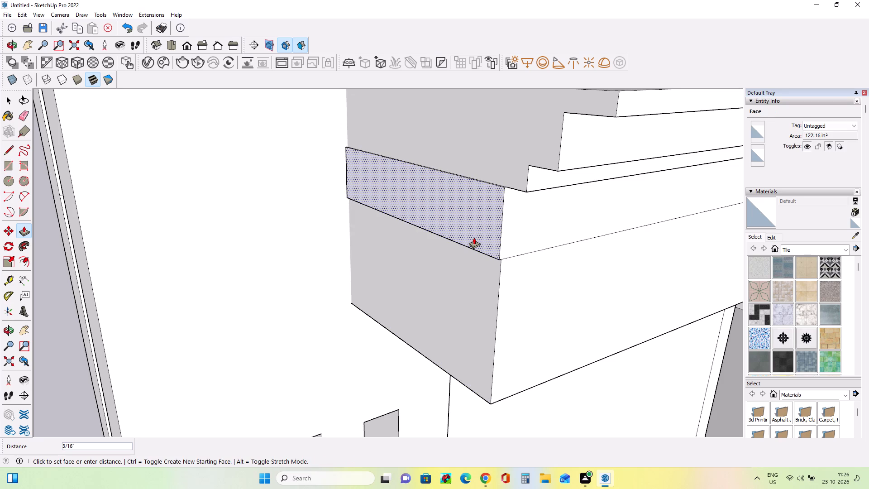
pyautogui.click(474, 237)
pyautogui.click(495, 169)
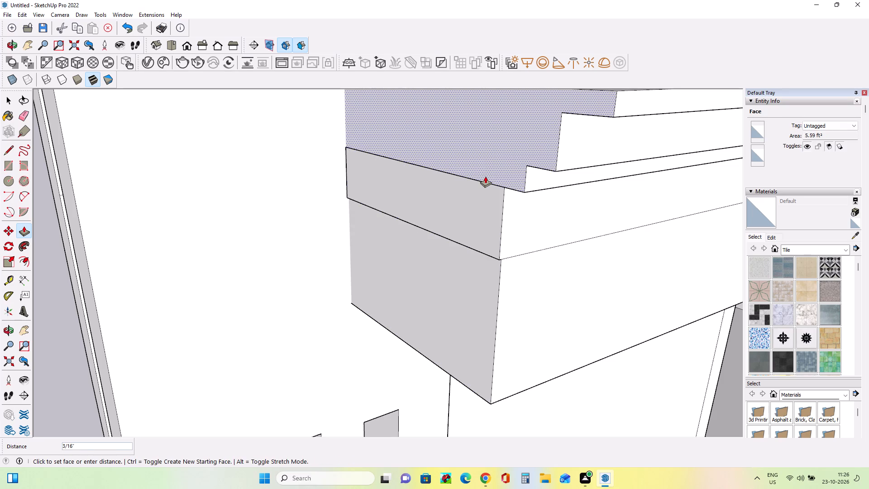
pyautogui.click(485, 176)
pyautogui.moveTo(531, 233); pyautogui.dragTo(372, 210, button='middle')
pyautogui.scroll(-1, 372, 210)
pyautogui.moveTo(382, 212); pyautogui.dragTo(554, 215, button='middle')
pyautogui.moveTo(454, 216); pyautogui.dragTo(452, 220)
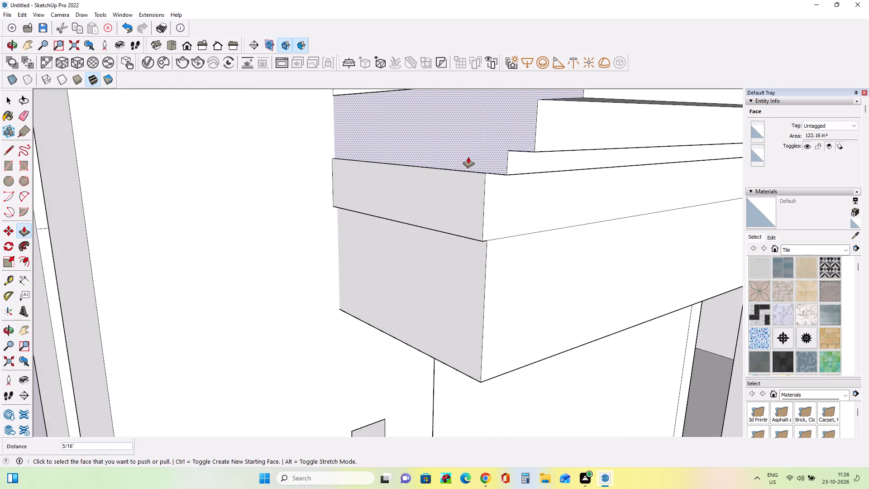
pyautogui.moveTo(468, 157); pyautogui.dragTo(445, 173)
pyautogui.scroll(-8, 214, 269)
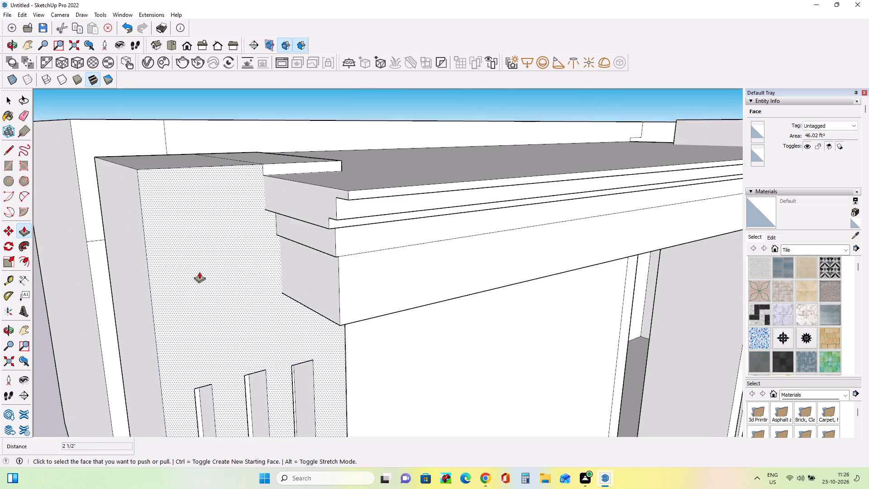
# Adjust the position of the lower slab's right end face slightly with Push/Pull.
pyautogui.moveTo(369, 294); pyautogui.dragTo(272, 274, button='middle')
pyautogui.scroll(-8, 272, 274)
pyautogui.scroll(1, 236, 267)
pyautogui.scroll(-6, 236, 267)
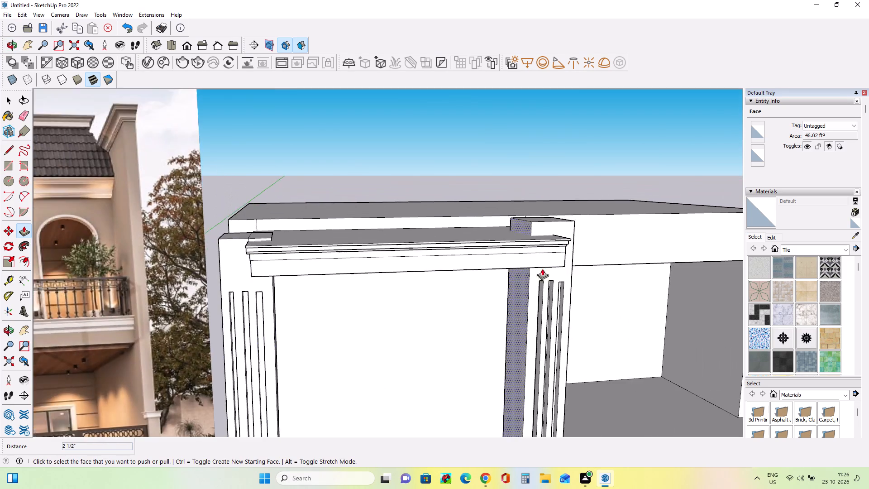
pyautogui.moveTo(566, 268); pyautogui.dragTo(356, 264, button='middle')
pyautogui.scroll(7, 497, 245)
pyautogui.scroll(-1, 462, 261)
pyautogui.scroll(1, 462, 261)
pyautogui.click(458, 283)
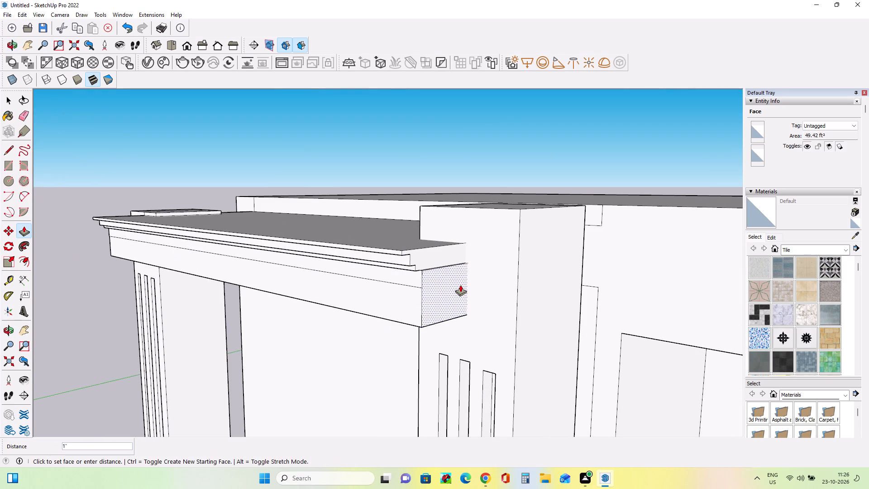
pyautogui.moveTo(437, 297); pyautogui.dragTo(432, 296)
# Draw a rectangle about 1' 11 1/4" by 5 1/4" on the right end face, between the front line and the moulding's underside.
pyautogui.click(6, 166)
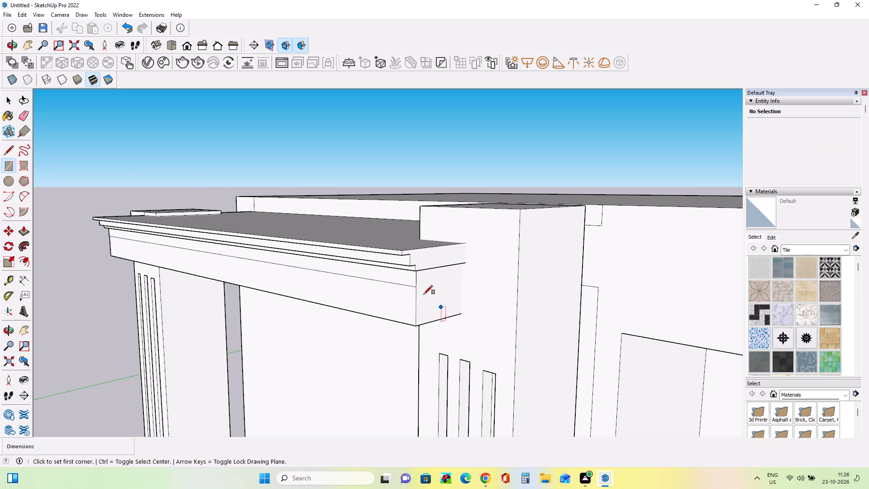
pyautogui.click(414, 288)
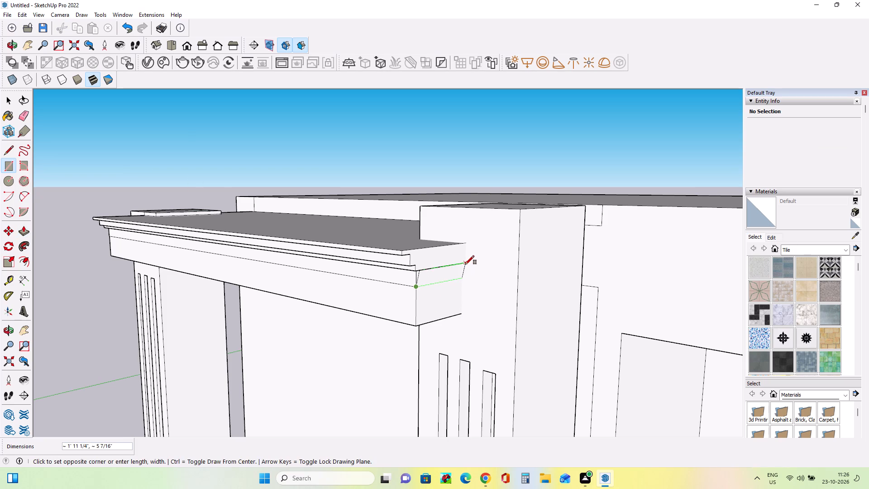
pyautogui.scroll(12, 464, 264)
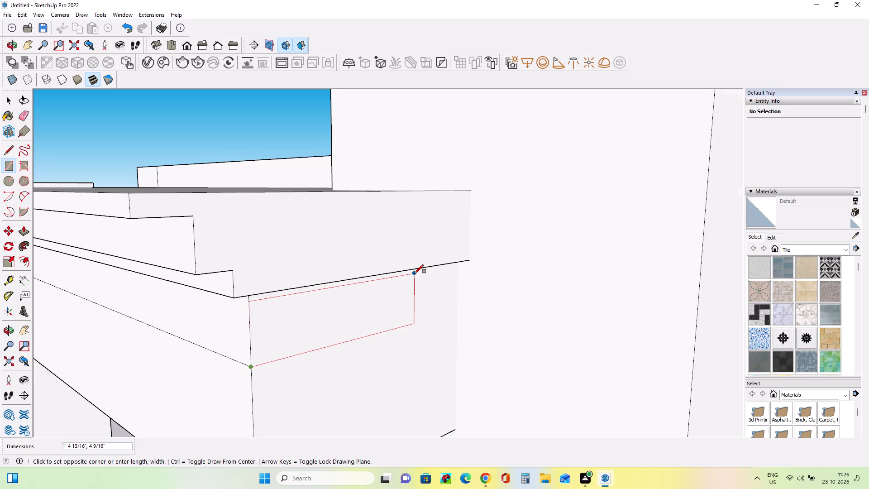
pyautogui.scroll(6, 415, 273)
pyautogui.moveTo(415, 273); pyautogui.dragTo(398, 202, button='middle')
pyautogui.scroll(-1, 398, 202)
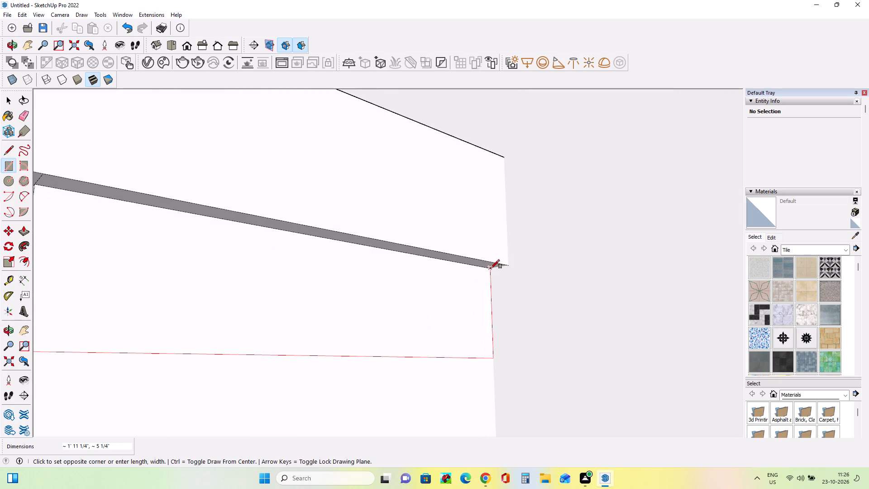
pyautogui.click(489, 268)
# Push/Pull the right end strip about 1 5/16" outward, and extend the stepped moulding's end profile above it beyond the strip.
pyautogui.scroll(-8, 490, 285)
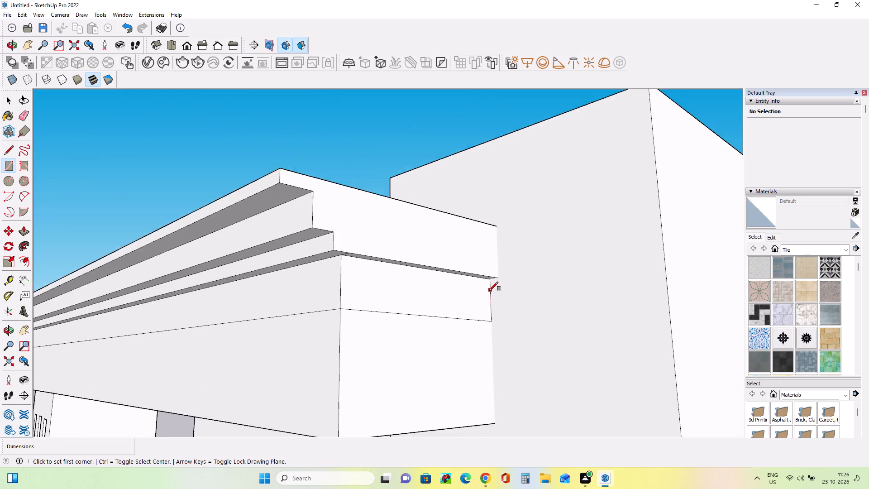
pyautogui.scroll(-6, 489, 291)
pyautogui.moveTo(479, 332); pyautogui.dragTo(484, 364, button='middle')
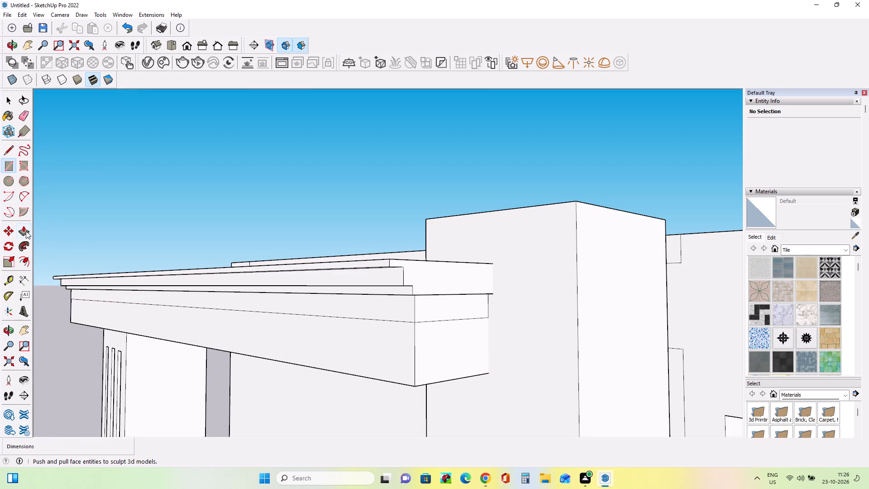
pyautogui.click(26, 231)
pyautogui.click(437, 308)
pyautogui.click(442, 309)
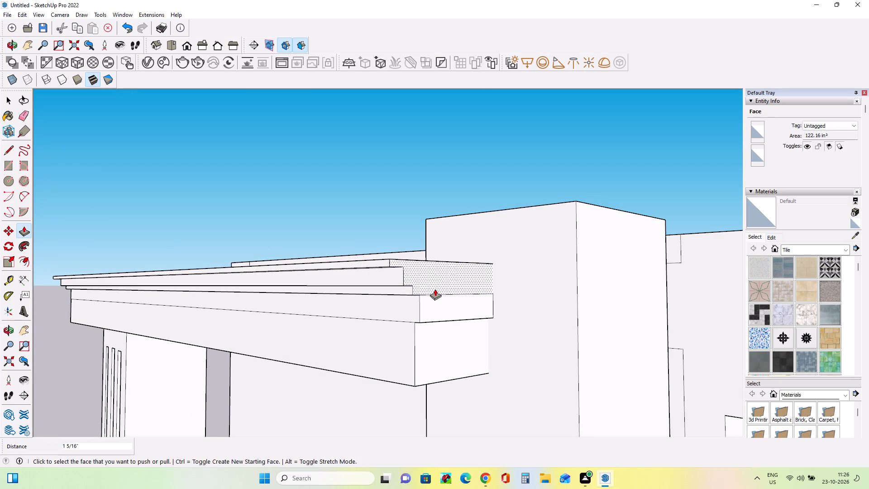
pyautogui.moveTo(434, 281); pyautogui.dragTo(447, 283)
pyautogui.moveTo(398, 321); pyautogui.dragTo(477, 314, button='middle')
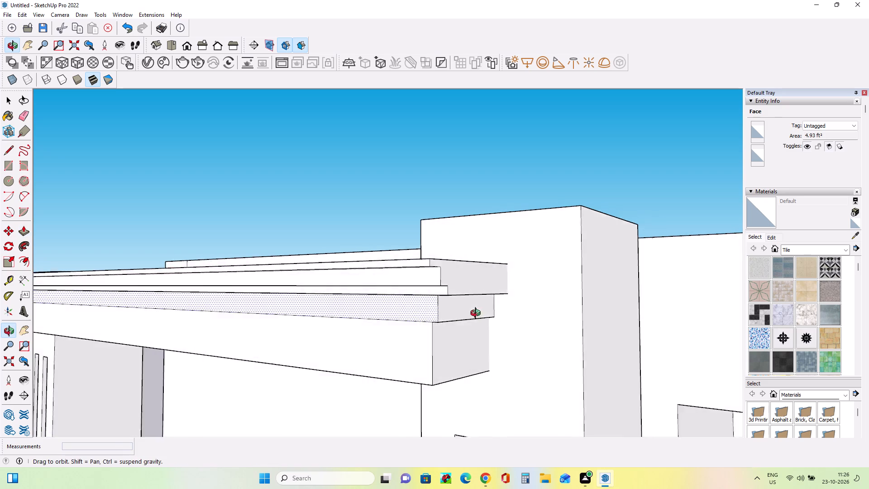
pyautogui.moveTo(477, 314); pyautogui.dragTo(516, 312, button='middle')
pyautogui.moveTo(500, 280); pyautogui.dragTo(493, 280)
pyautogui.click(489, 304)
pyautogui.hotkey('ctrl', 'z')
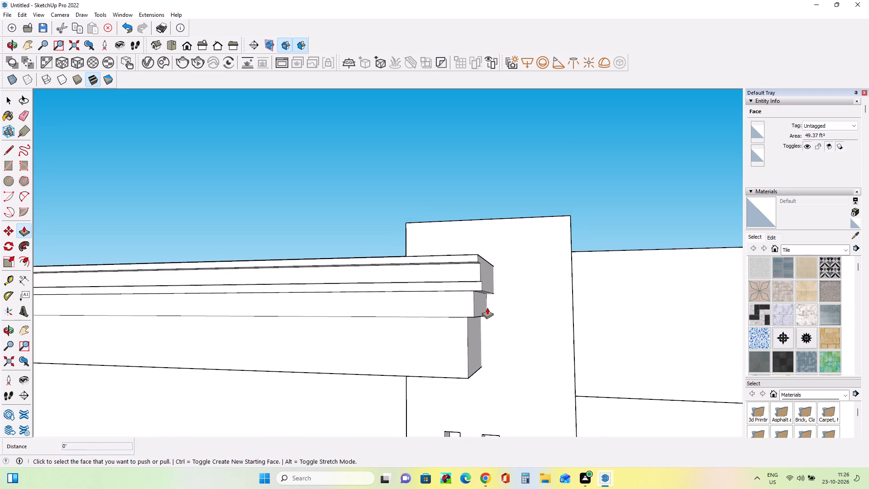
pyautogui.click(480, 306)
# Examine the balcony slab's stepped front and ends, comparing them with the elevation image.
pyautogui.scroll(-3, 458, 295)
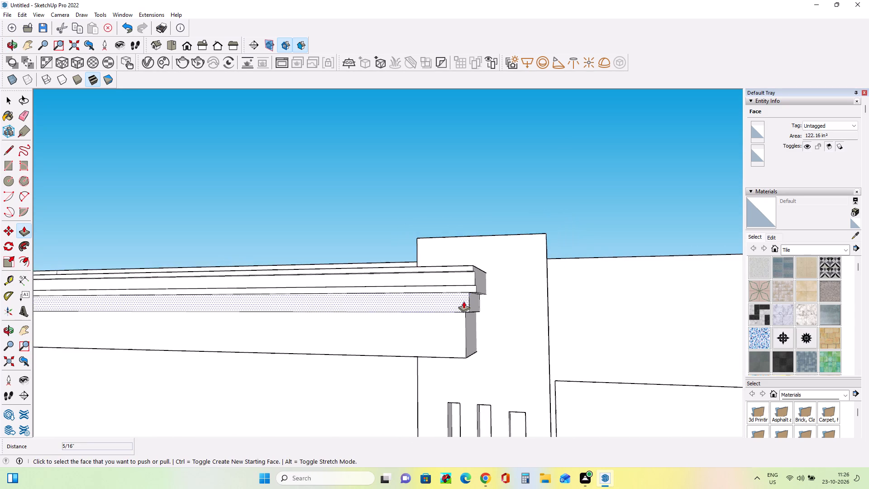
pyautogui.scroll(-14, 463, 301)
pyautogui.moveTo(467, 303); pyautogui.dragTo(559, 317, button='middle')
pyautogui.scroll(-2, 559, 317)
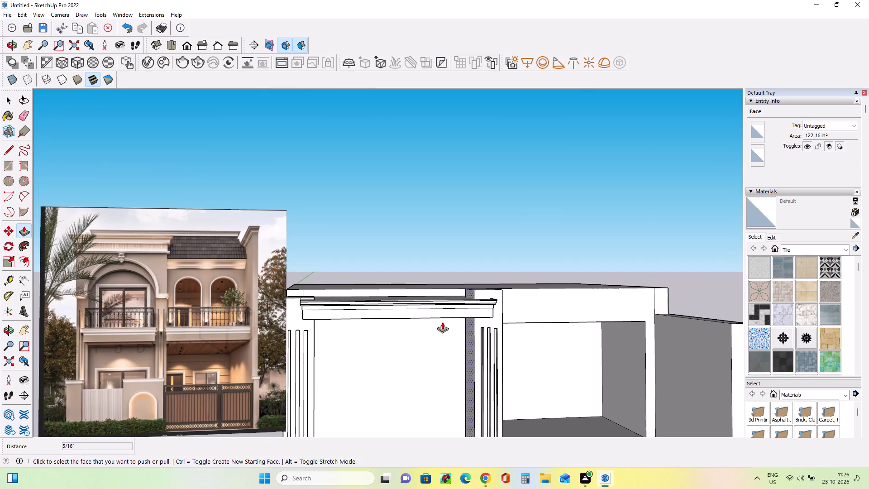
pyautogui.moveTo(441, 322); pyautogui.dragTo(441, 336, button='middle')
pyautogui.moveTo(377, 169); pyautogui.dragTo(380, 182, button='middle')
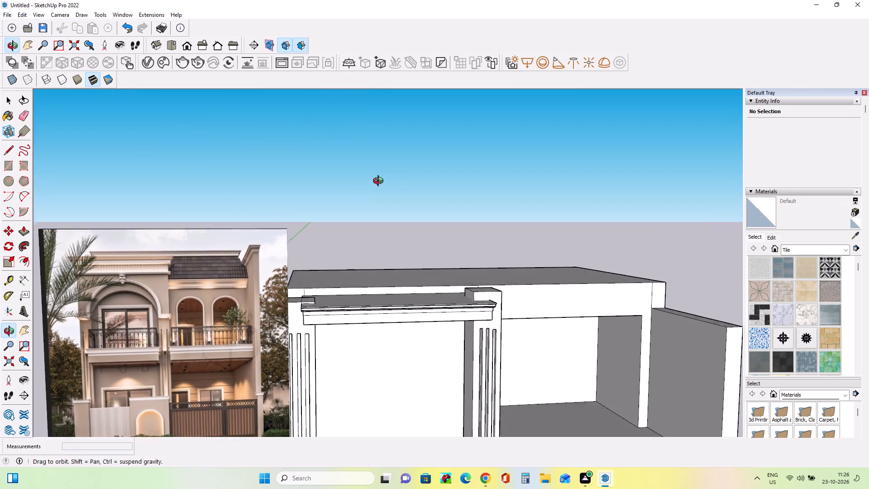
pyautogui.moveTo(380, 182); pyautogui.dragTo(381, 183, button='middle')
pyautogui.scroll(4, 339, 314)
pyautogui.moveTo(423, 308); pyautogui.dragTo(413, 297, button='middle')
pyautogui.scroll(-4, 413, 297)
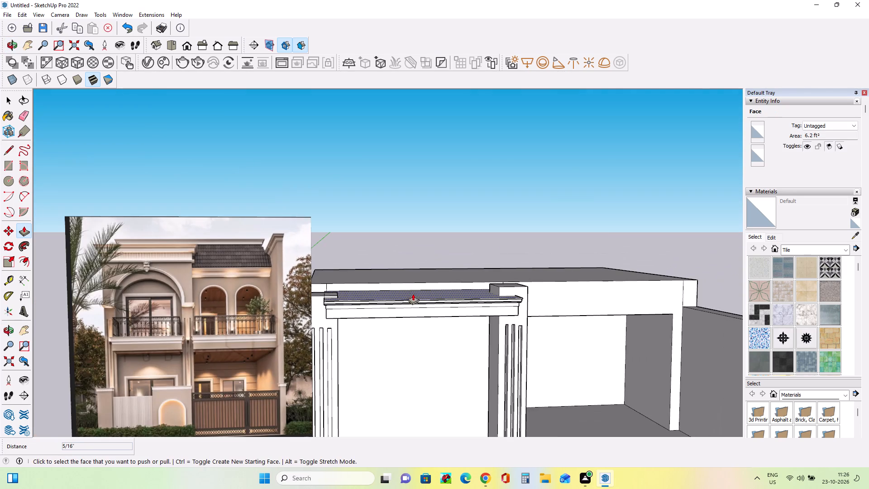
pyautogui.scroll(-3, 415, 290)
pyautogui.moveTo(437, 289); pyautogui.dragTo(401, 205, button='middle')
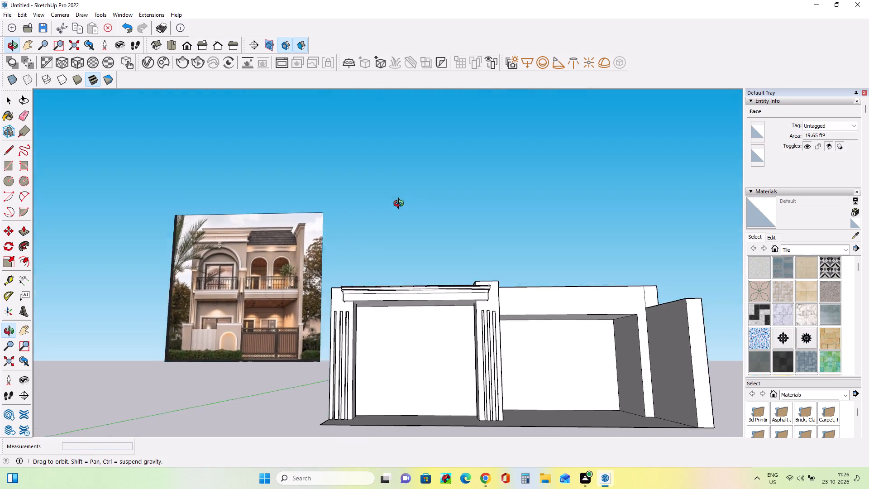
pyautogui.moveTo(401, 205); pyautogui.dragTo(406, 158, button='middle')
# Draw a rectangle about 18' 3" wide on the slab's underside between the columns, from the back edge to just short of the front edge.
pyautogui.scroll(3, 403, 272)
pyautogui.moveTo(403, 286); pyautogui.dragTo(407, 275, button='middle')
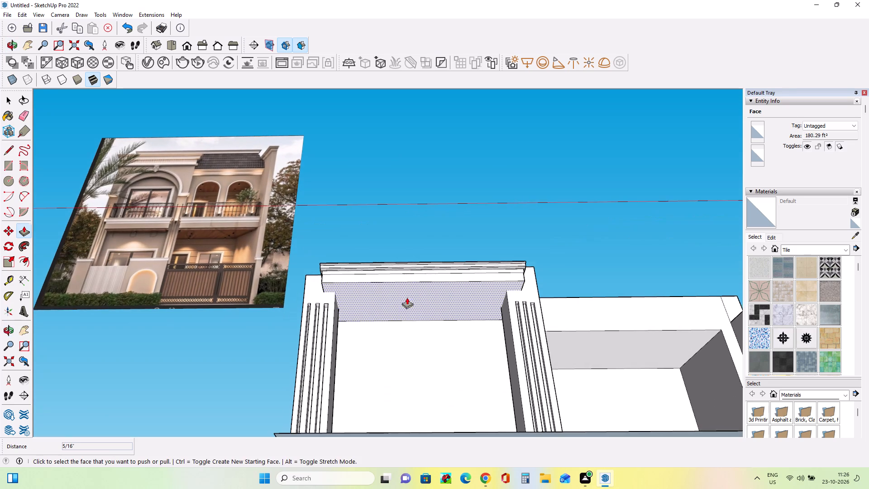
pyautogui.scroll(2, 346, 308)
pyautogui.moveTo(347, 305); pyautogui.dragTo(358, 291, button='middle')
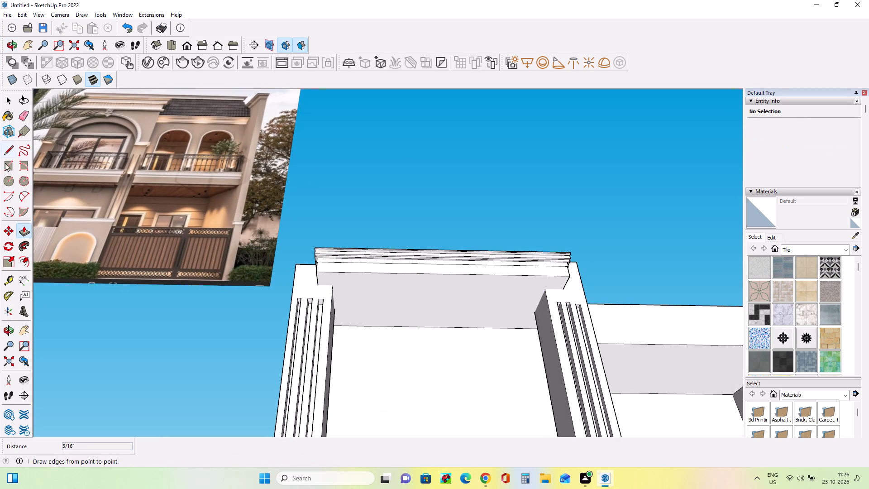
pyautogui.click(5, 169)
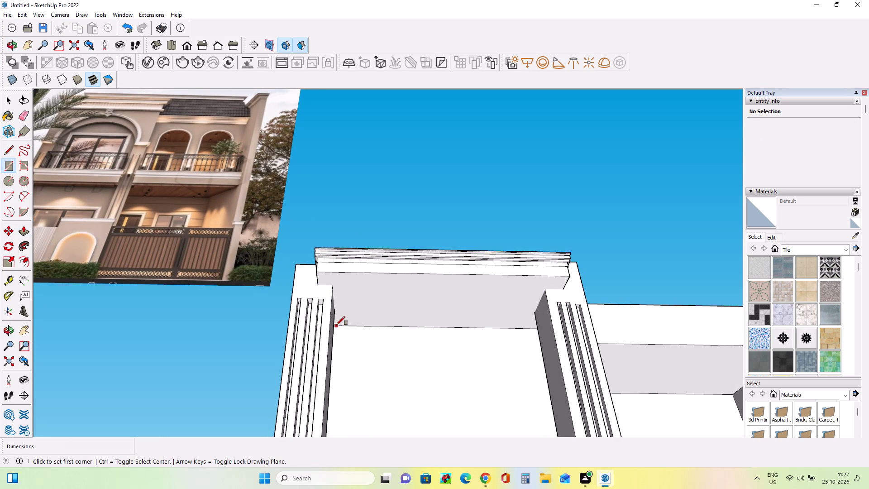
pyautogui.click(336, 325)
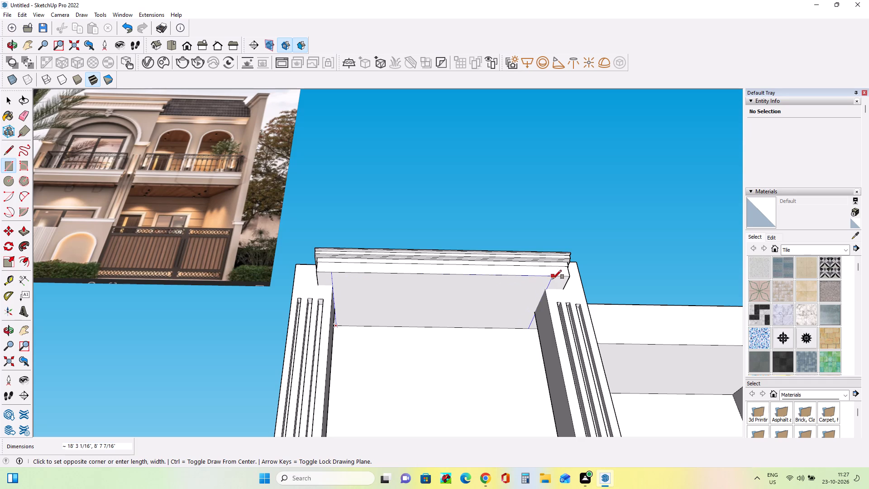
pyautogui.click(553, 281)
# Push/Pull the rectangle on the slab's underside by about 5 3/8".
pyautogui.moveTo(536, 307); pyautogui.dragTo(520, 312, button='middle')
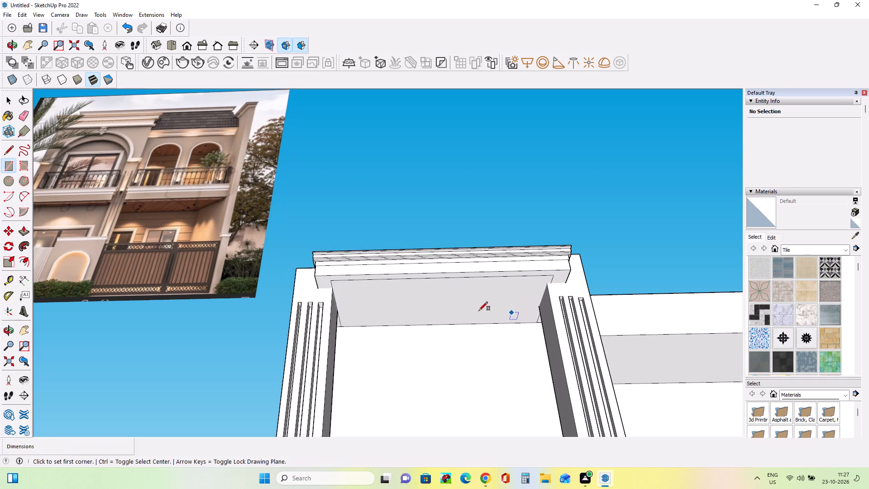
pyautogui.scroll(-1, 492, 259)
pyautogui.click(18, 231)
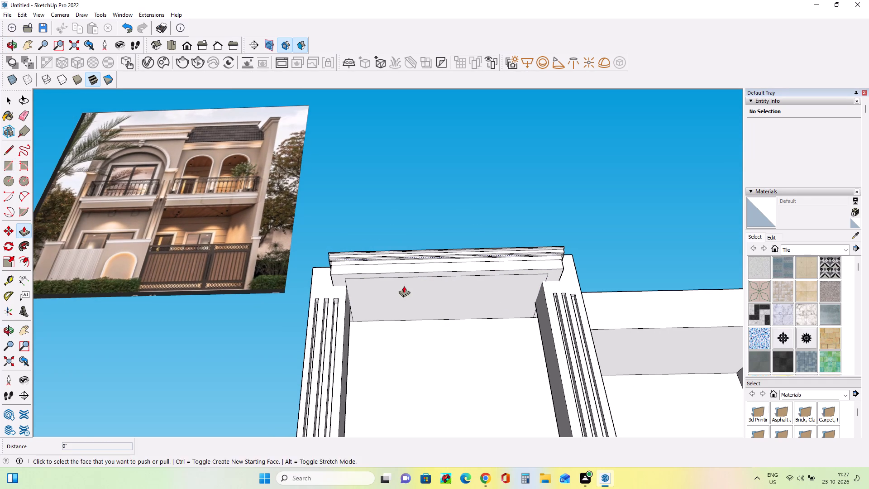
pyautogui.moveTo(409, 288); pyautogui.dragTo(408, 292)
pyautogui.moveTo(348, 260); pyautogui.dragTo(344, 345, button='middle')
pyautogui.scroll(-8, 346, 317)
pyautogui.moveTo(571, 347); pyautogui.dragTo(576, 369, button='middle')
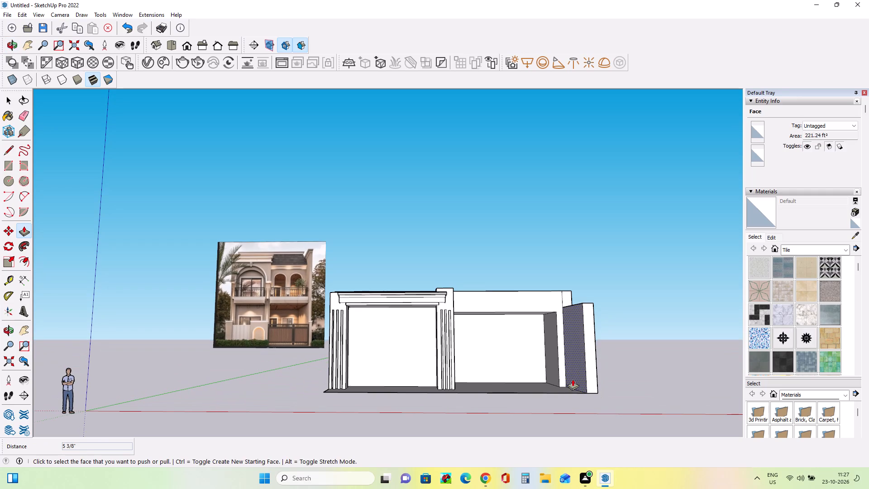
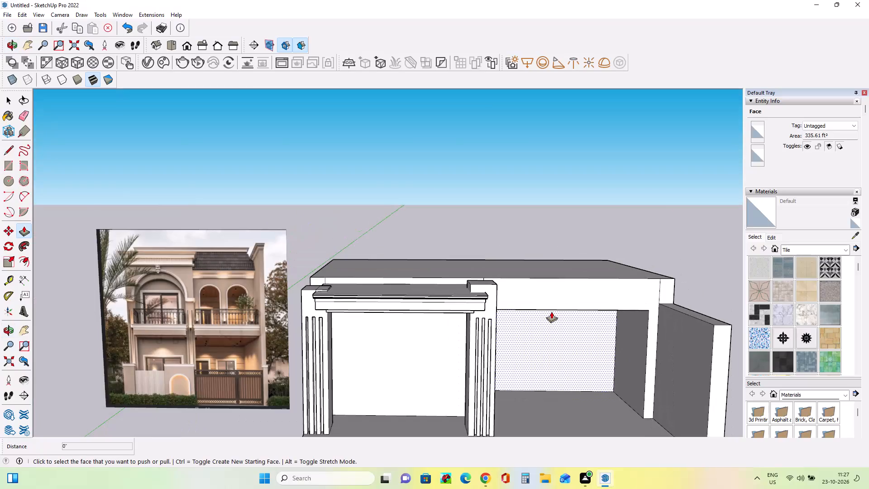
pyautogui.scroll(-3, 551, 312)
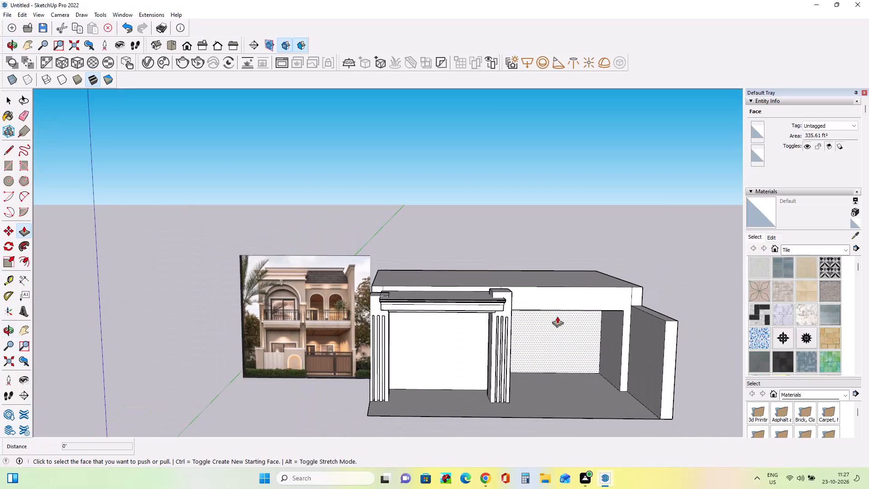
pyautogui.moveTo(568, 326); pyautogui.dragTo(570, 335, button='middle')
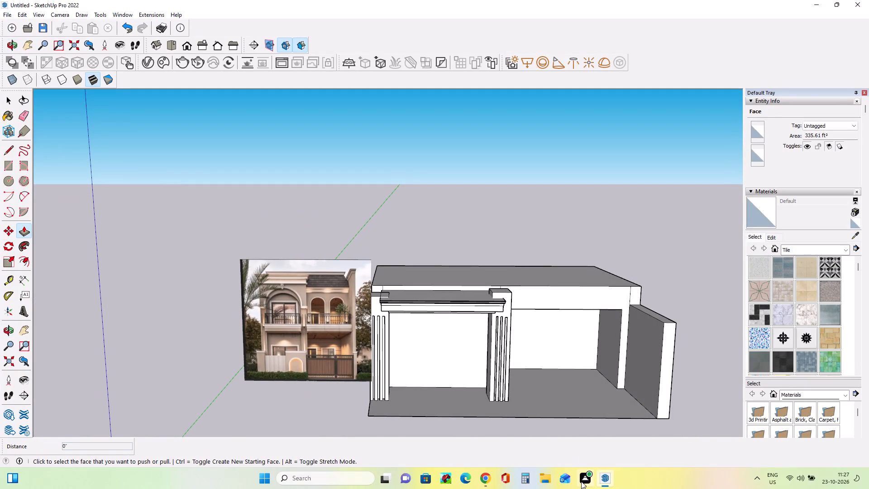
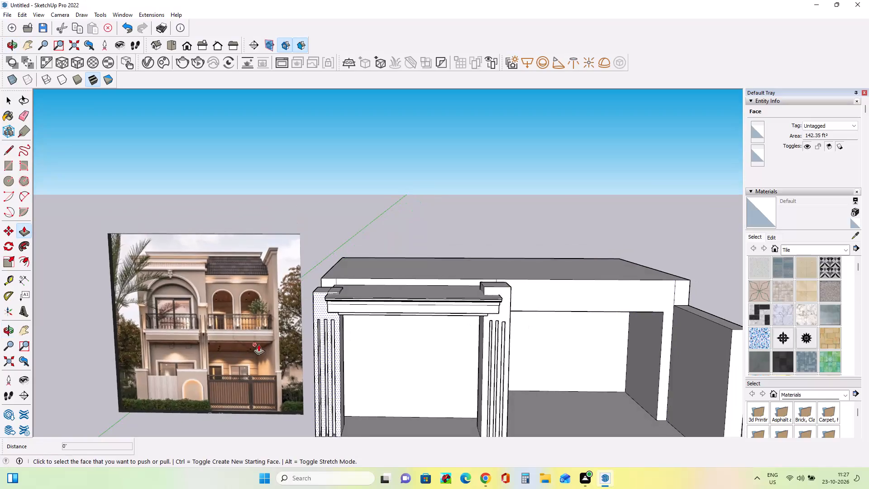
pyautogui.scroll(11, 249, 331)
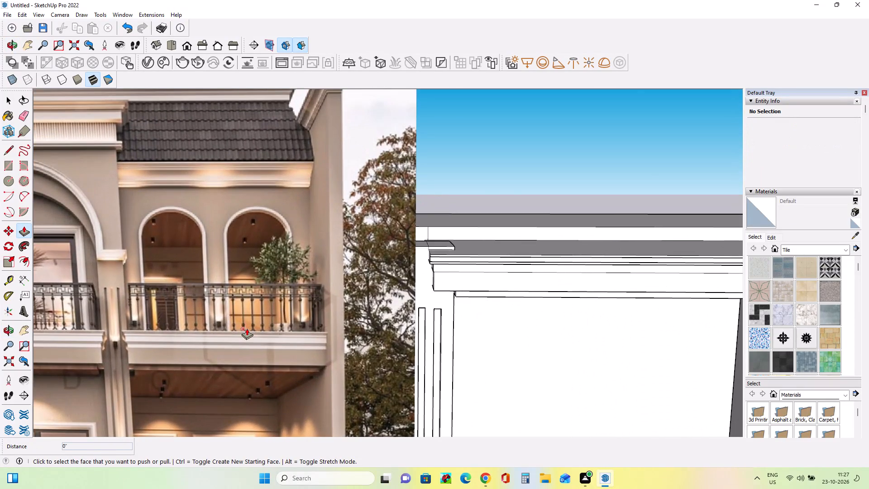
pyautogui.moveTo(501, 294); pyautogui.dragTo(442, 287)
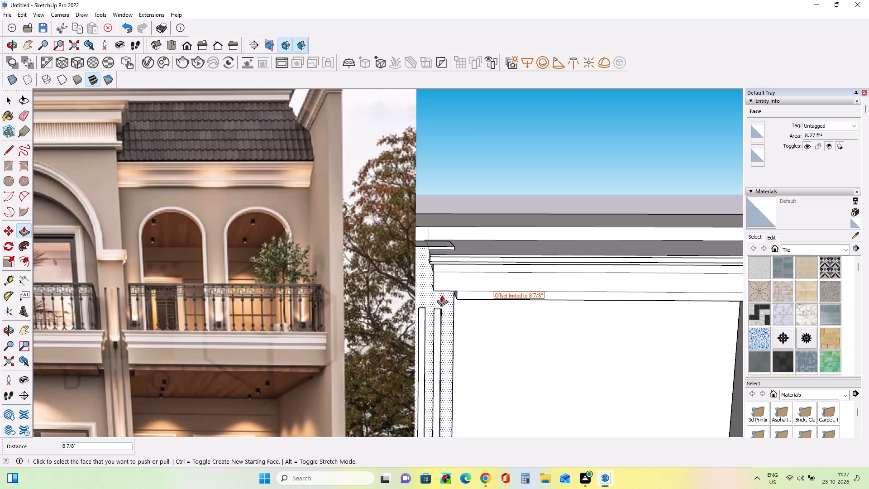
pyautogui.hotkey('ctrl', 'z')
# Push/Pull the front end face above the side wall forward about 13' 6 7/16", flush with the wall's front.
pyautogui.scroll(-2, 396, 309)
pyautogui.scroll(-6, 352, 307)
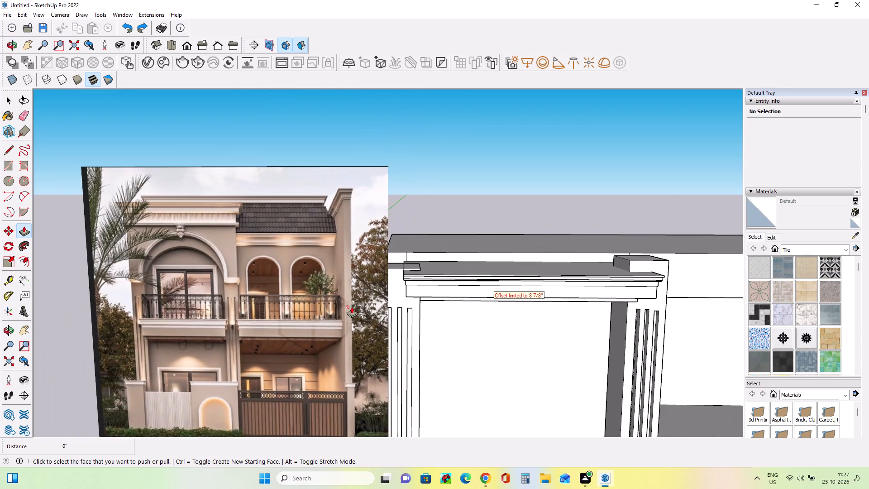
pyautogui.scroll(-7, 352, 307)
pyautogui.moveTo(701, 318); pyautogui.dragTo(699, 330, button='middle')
pyautogui.scroll(2, 664, 317)
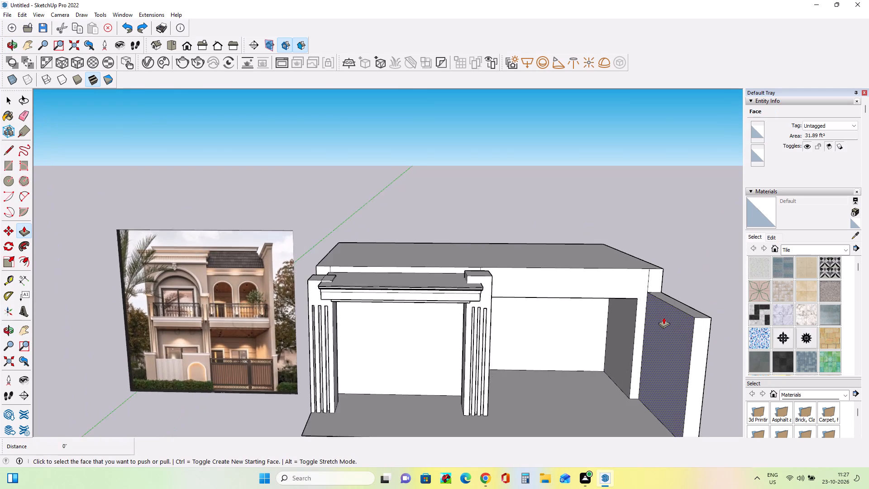
pyautogui.scroll(1, 664, 317)
pyautogui.middleClick(664, 317)
pyautogui.scroll(3, 652, 308)
pyautogui.scroll(-3, 652, 308)
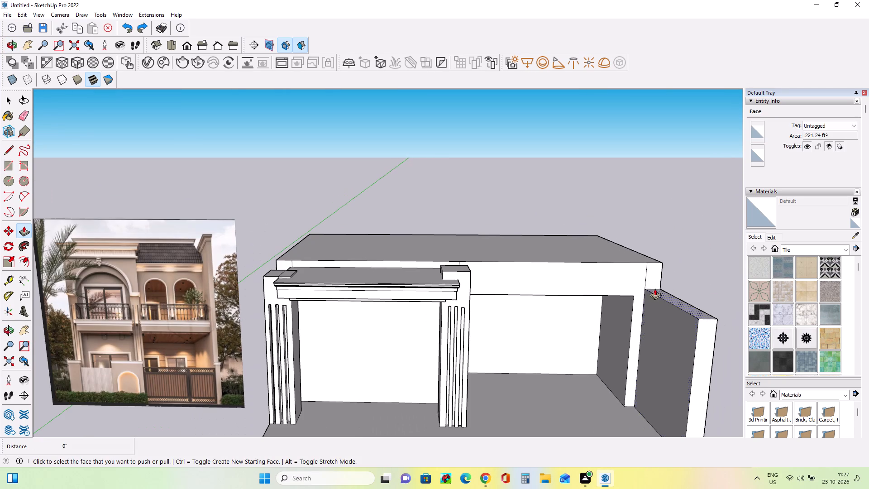
pyautogui.moveTo(656, 279); pyautogui.dragTo(703, 328)
pyautogui.moveTo(664, 330); pyautogui.dragTo(659, 340, button='middle')
pyautogui.moveTo(541, 326); pyautogui.dragTo(480, 325, button='middle')
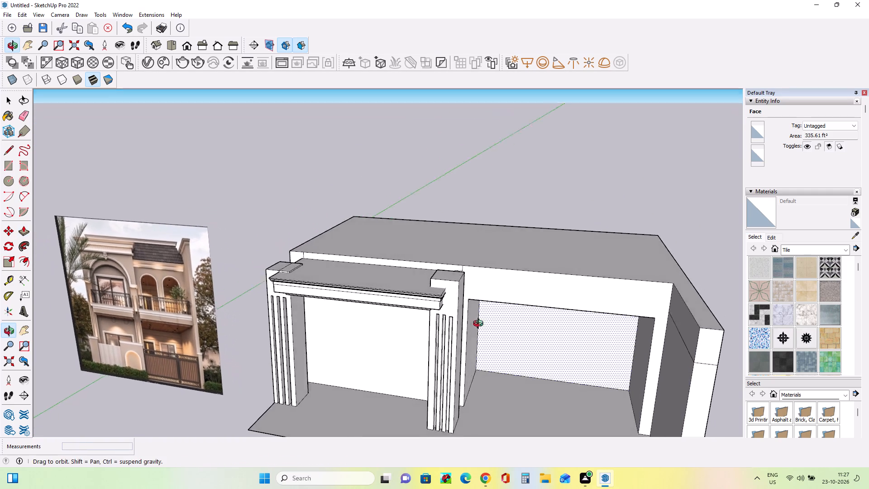
pyautogui.moveTo(480, 325); pyautogui.dragTo(506, 333, button='middle')
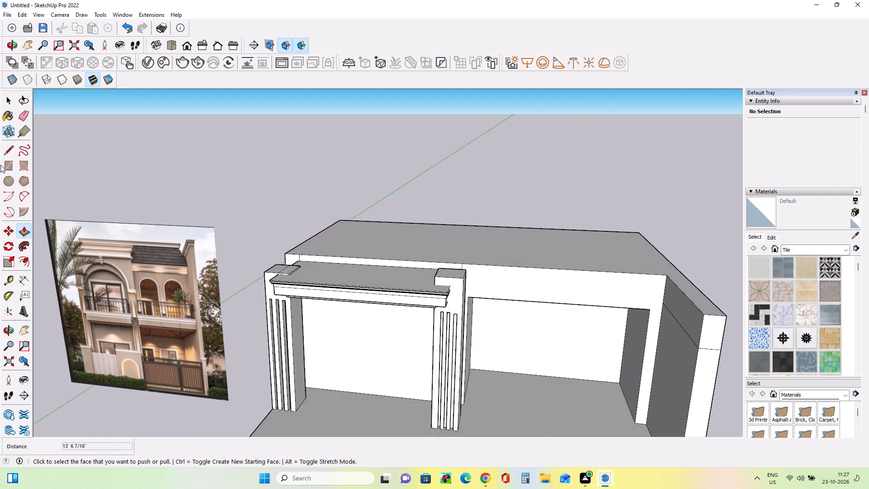
# Draw a rectangle about 24' 9 9/16" by 2' 6 11/16" on the beam face, from the cornice end to the side wall.
pyautogui.click(5, 166)
pyautogui.moveTo(631, 301); pyautogui.dragTo(481, 332, button='middle')
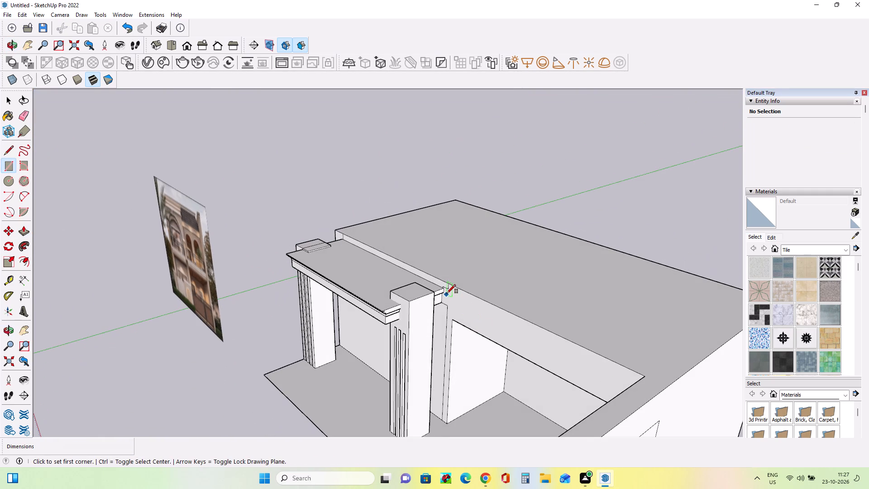
pyautogui.scroll(6, 446, 290)
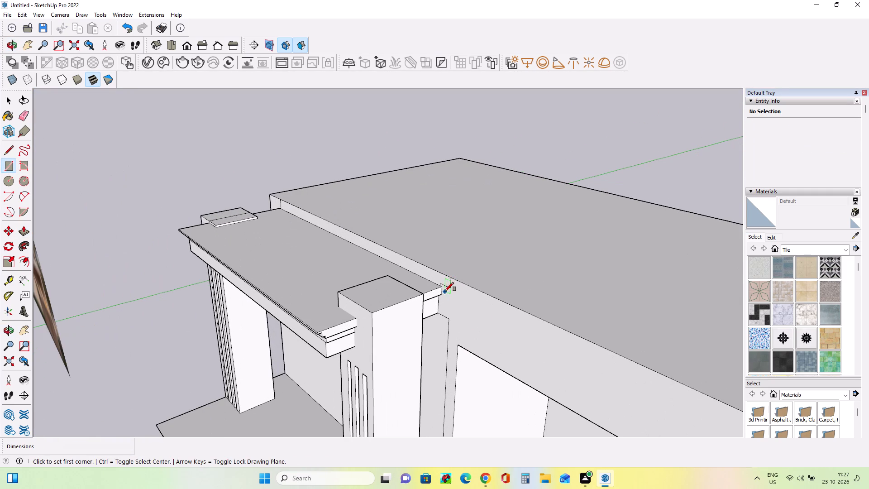
pyautogui.click(441, 290)
pyautogui.moveTo(561, 361); pyautogui.dragTo(717, 302, button='middle')
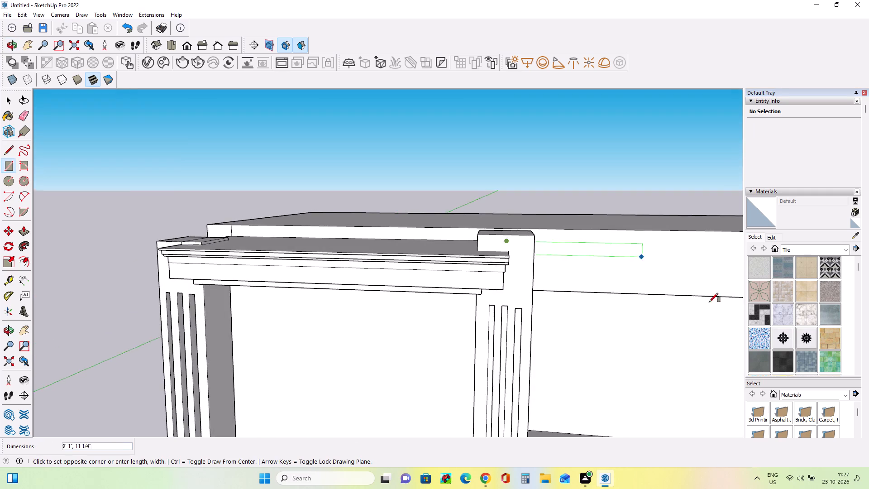
pyautogui.scroll(-2, 690, 302)
pyautogui.scroll(1, 690, 302)
pyautogui.scroll(-7, 690, 302)
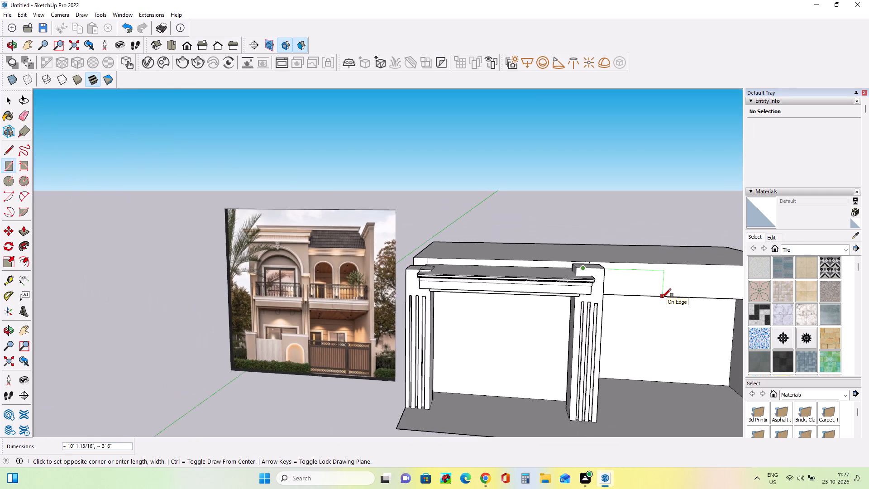
pyautogui.moveTo(662, 297); pyautogui.dragTo(492, 295, button='middle')
pyautogui.scroll(-7, 492, 295)
pyautogui.moveTo(565, 317); pyautogui.dragTo(639, 342, button='middle')
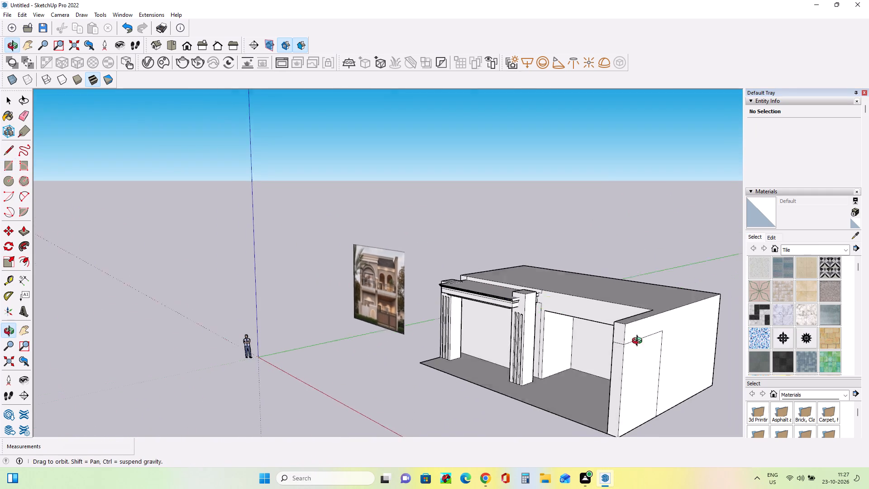
pyautogui.moveTo(639, 342); pyautogui.dragTo(723, 349, button='middle')
pyautogui.scroll(8, 606, 295)
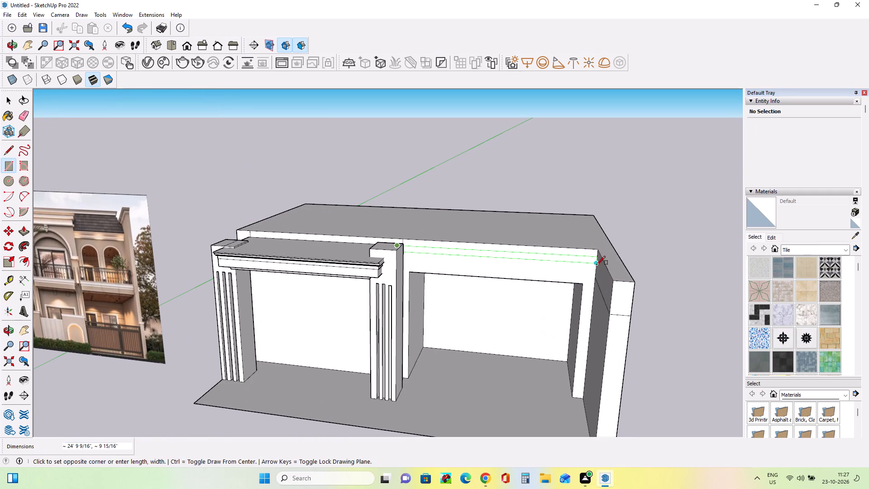
pyautogui.click(594, 274)
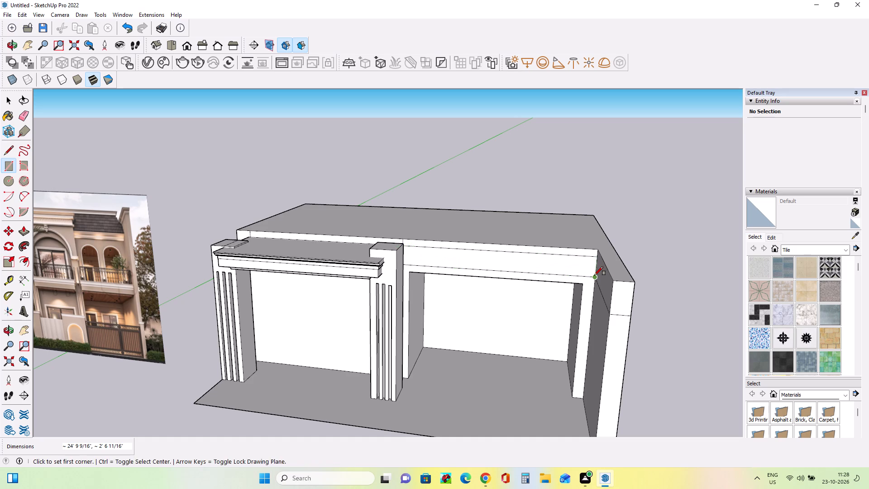
# Draw a vertical line about 2' 6 11/16" long across the beam rectangle, near its end beside the fluted column.
pyautogui.moveTo(608, 285); pyautogui.dragTo(506, 281, button='middle')
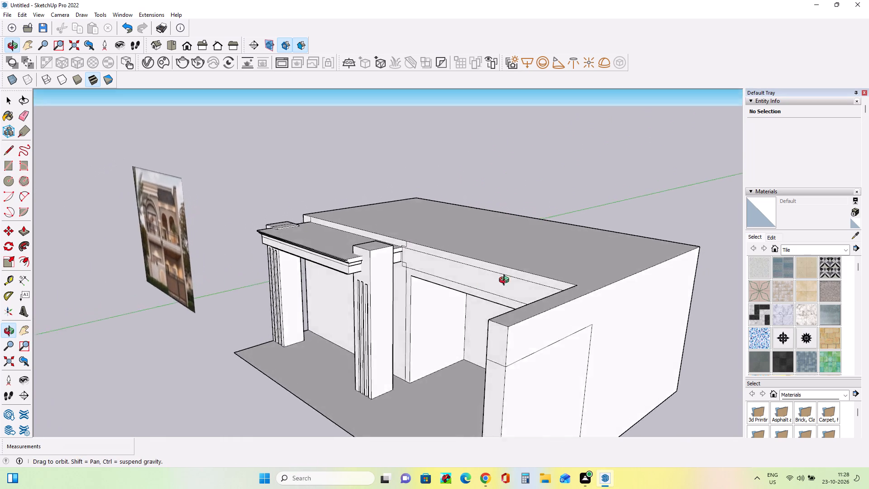
pyautogui.moveTo(506, 281); pyautogui.dragTo(525, 277, button='middle')
pyautogui.scroll(6, 446, 283)
pyautogui.middleClick(445, 284)
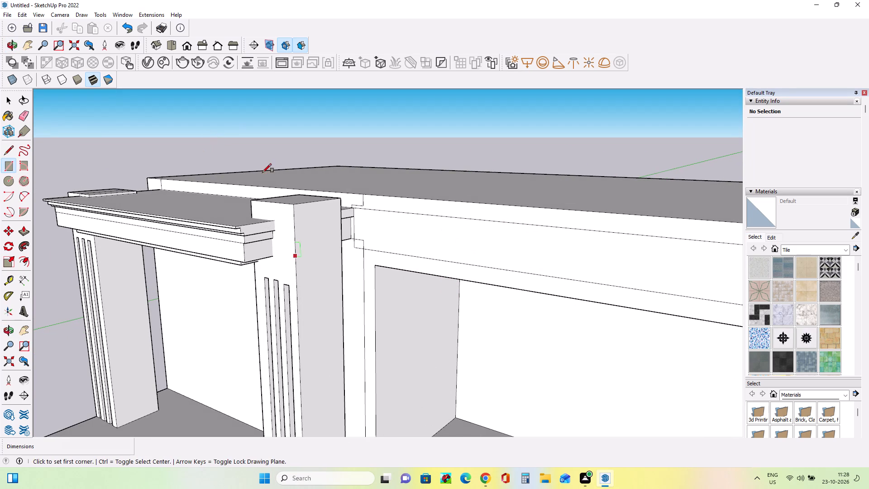
pyautogui.click(8, 153)
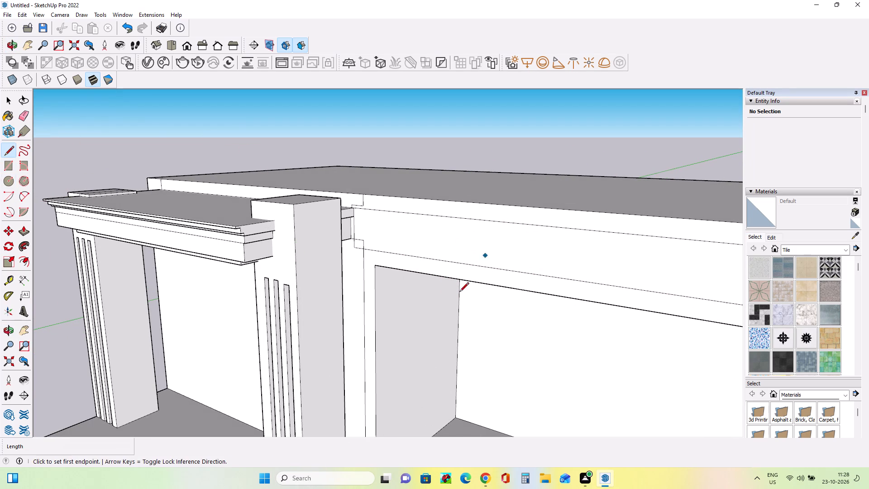
pyautogui.click(378, 251)
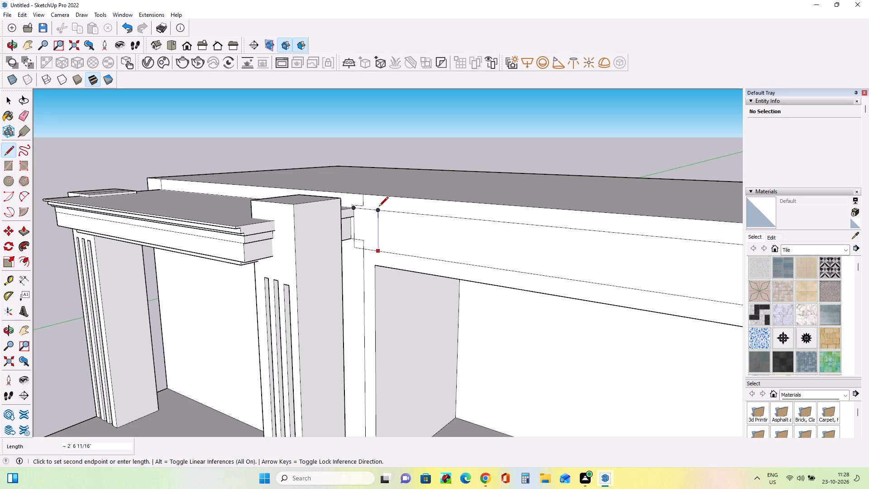
pyautogui.click(380, 208)
# Erase the leftover edges between the new vertical line and the cornice end beside the fluted column.
pyautogui.moveTo(685, 302); pyautogui.dragTo(683, 324, button='middle')
pyautogui.click(26, 111)
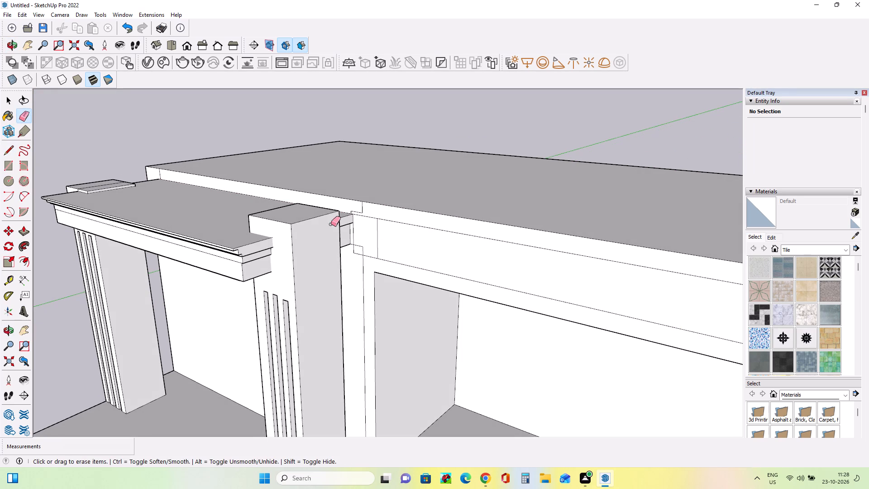
pyautogui.click(353, 237)
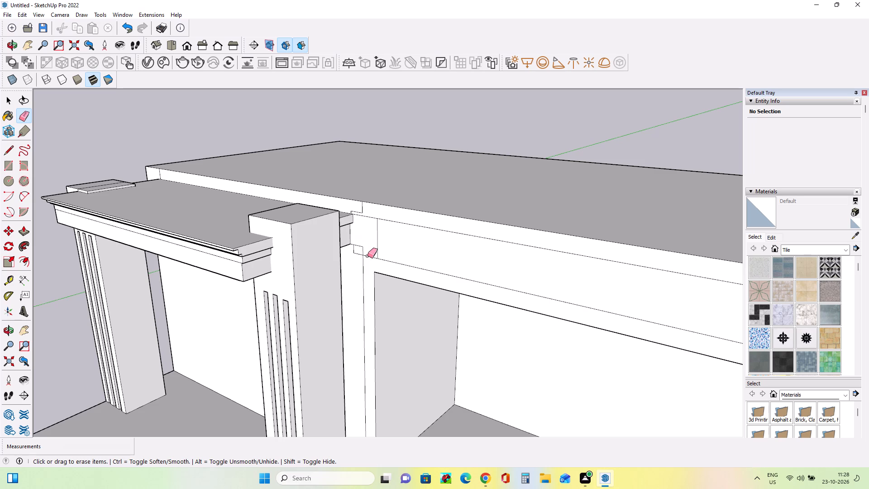
pyautogui.click(368, 257)
pyautogui.click(371, 217)
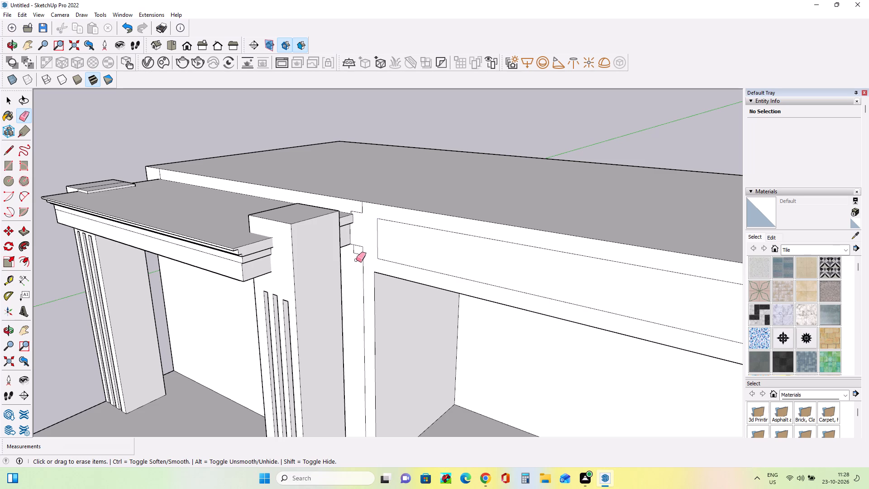
pyautogui.click(358, 254)
pyautogui.click(361, 250)
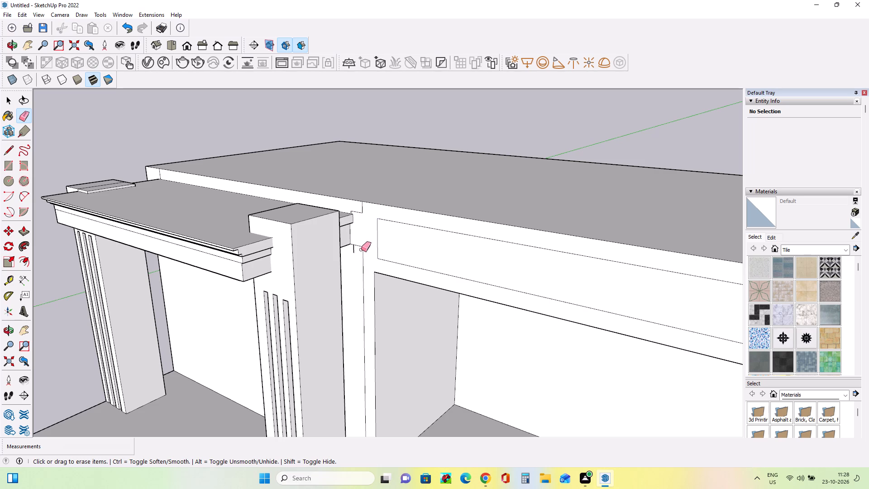
pyautogui.moveTo(363, 249); pyautogui.dragTo(364, 254)
pyautogui.click(355, 251)
pyautogui.click(354, 248)
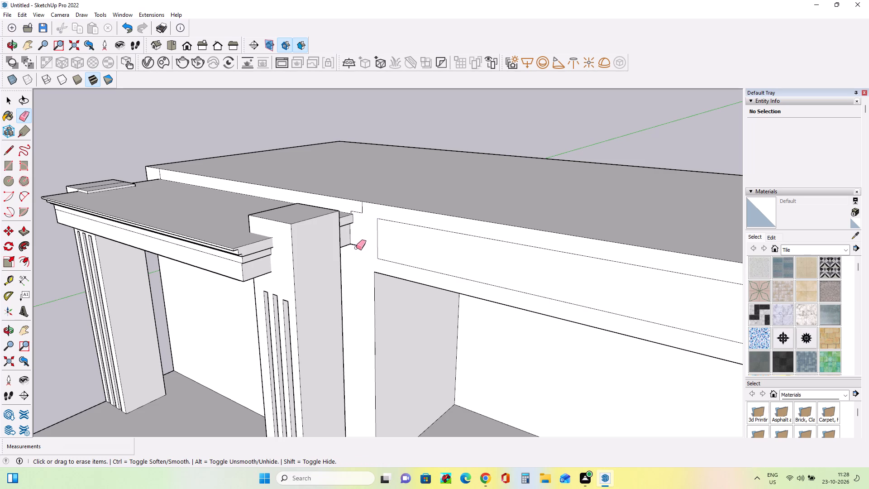
pyautogui.click(357, 244)
pyautogui.moveTo(410, 256); pyautogui.dragTo(437, 260, button='middle')
pyautogui.scroll(-1, 428, 254)
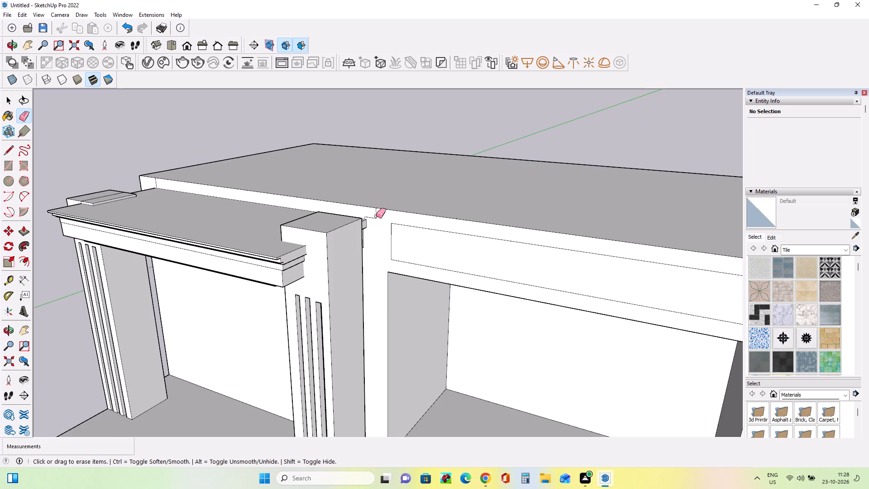
pyautogui.moveTo(376, 213); pyautogui.dragTo(376, 221)
pyautogui.click(365, 218)
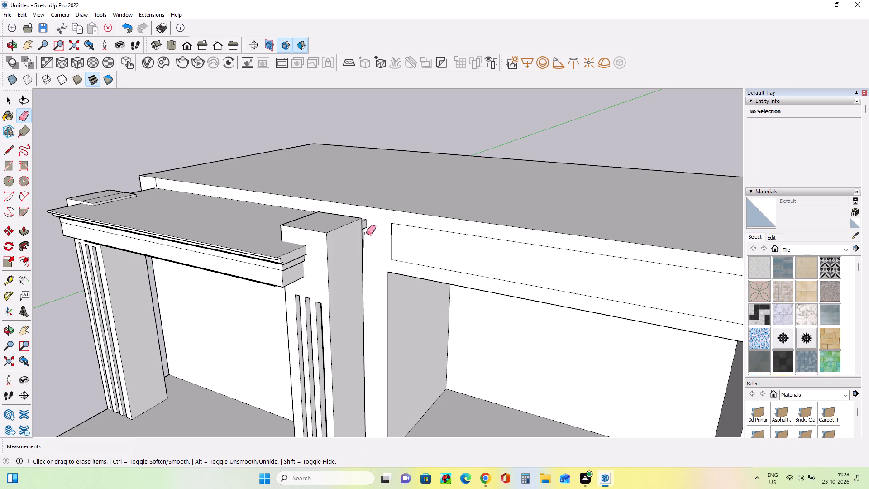
# Push/Pull the trimmed beam rectangle forward about 7' 2 3/16" as the projecting balcony slab over the porch opening.
pyautogui.scroll(-7, 408, 290)
pyautogui.moveTo(563, 307); pyautogui.dragTo(639, 273, button='middle')
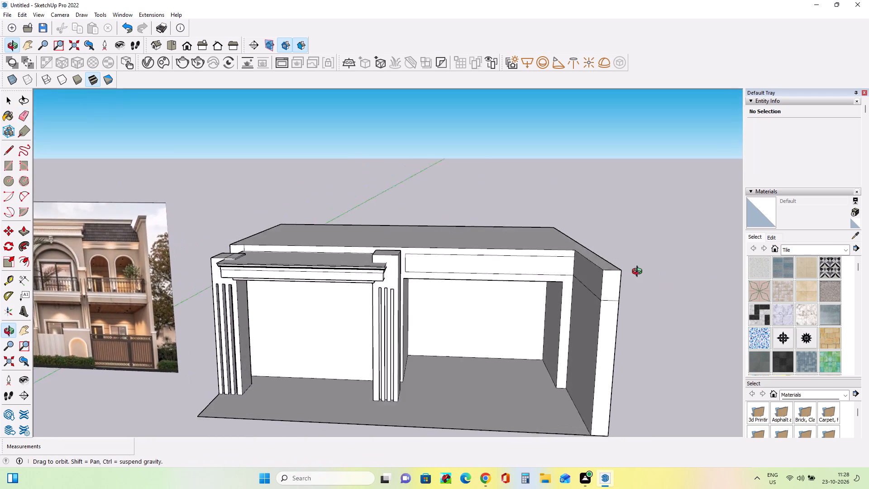
pyautogui.moveTo(639, 273); pyautogui.dragTo(625, 295, button='middle')
pyautogui.moveTo(612, 297); pyautogui.dragTo(563, 312, button='middle')
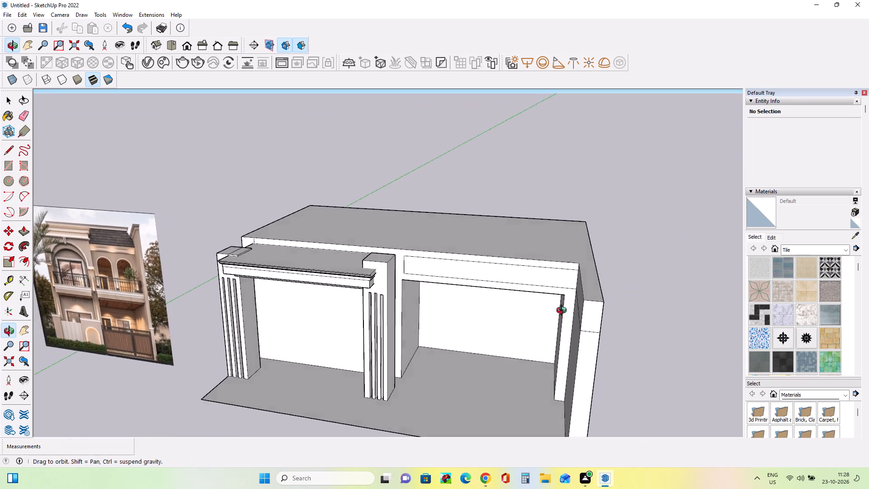
pyautogui.moveTo(563, 312); pyautogui.dragTo(654, 305, button='middle')
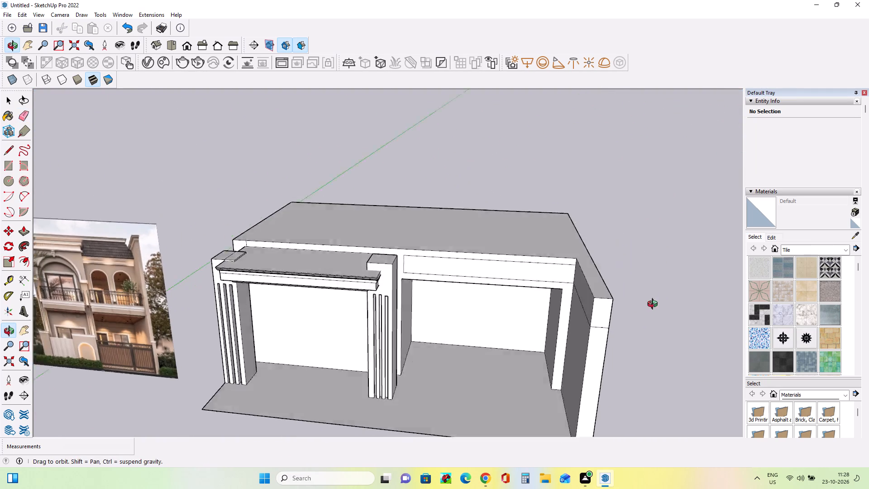
pyautogui.moveTo(654, 305); pyautogui.dragTo(674, 297, button='middle')
pyautogui.click(22, 227)
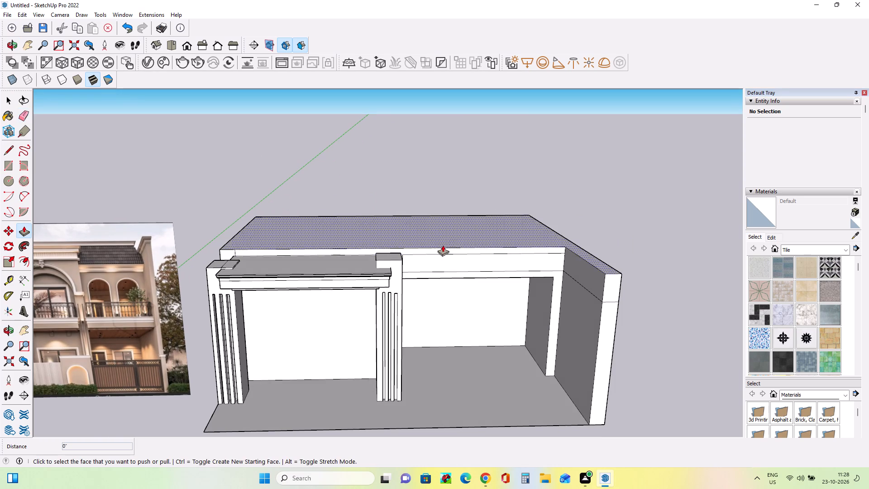
pyautogui.click(455, 259)
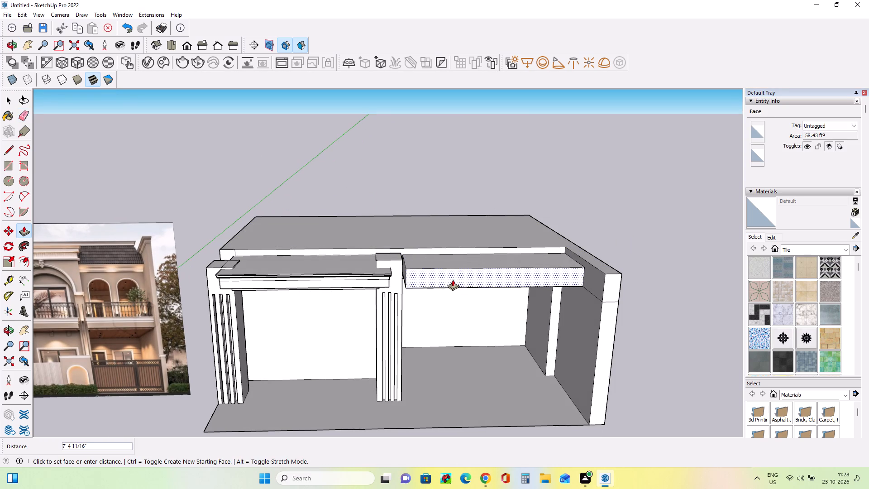
pyautogui.click(453, 279)
# Examine the right-hand balcony in the elevation image and compare it with the modelled slab where it meets the fluted column.
pyautogui.scroll(9, 63, 338)
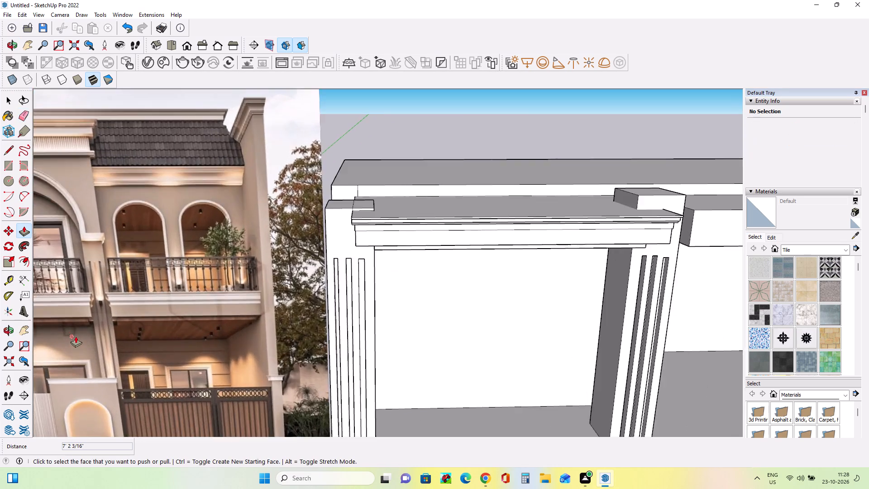
pyautogui.scroll(4, 76, 336)
pyautogui.scroll(-2, 78, 336)
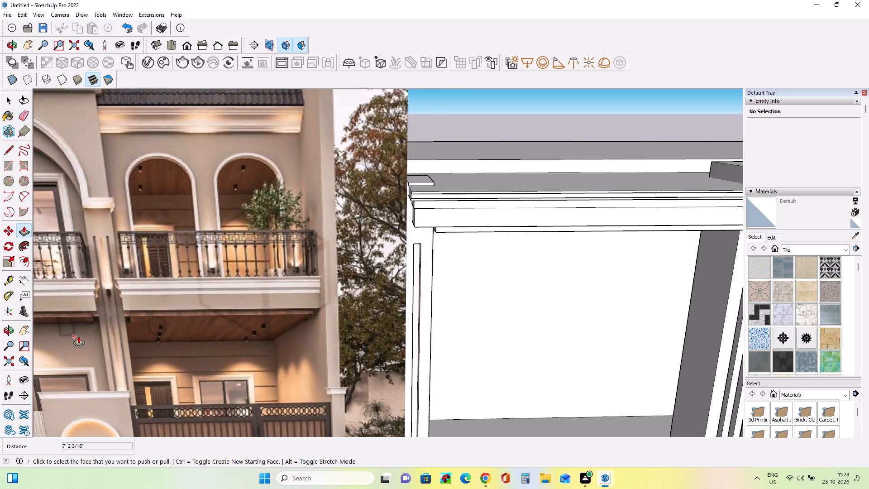
pyautogui.scroll(-10, 78, 336)
pyautogui.moveTo(455, 300); pyautogui.dragTo(300, 353, button='middle')
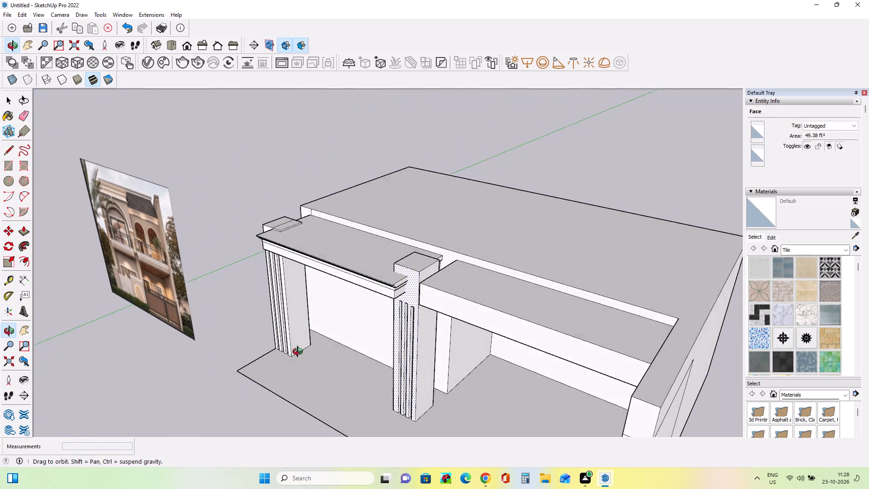
pyautogui.moveTo(300, 353); pyautogui.dragTo(436, 301, button='middle')
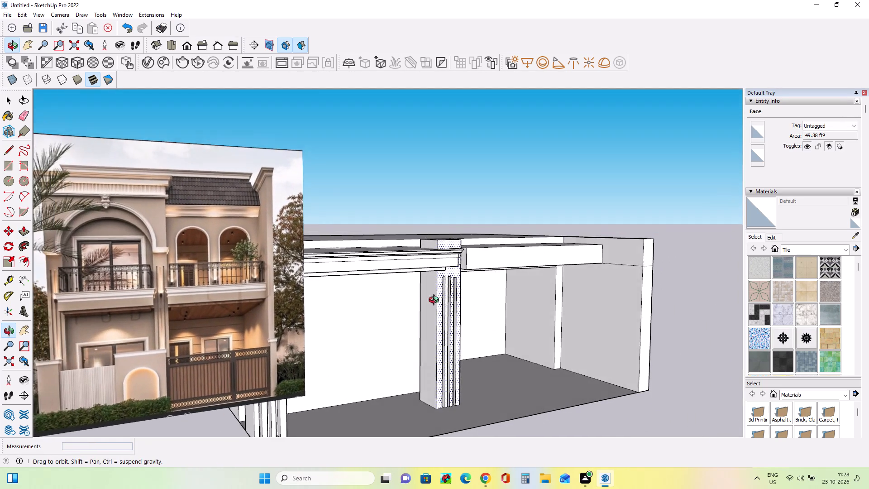
pyautogui.moveTo(436, 301); pyautogui.dragTo(265, 357, button='middle')
pyautogui.scroll(6, 463, 251)
pyautogui.scroll(-1, 428, 273)
pyautogui.scroll(2, 428, 273)
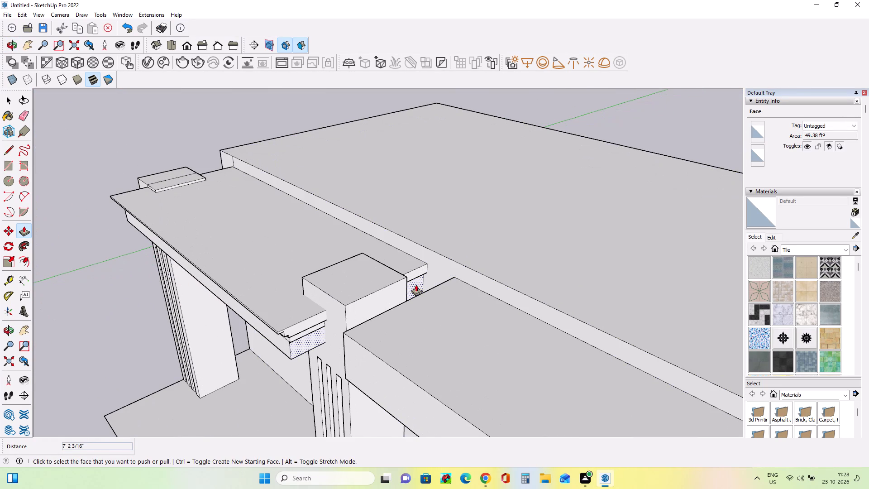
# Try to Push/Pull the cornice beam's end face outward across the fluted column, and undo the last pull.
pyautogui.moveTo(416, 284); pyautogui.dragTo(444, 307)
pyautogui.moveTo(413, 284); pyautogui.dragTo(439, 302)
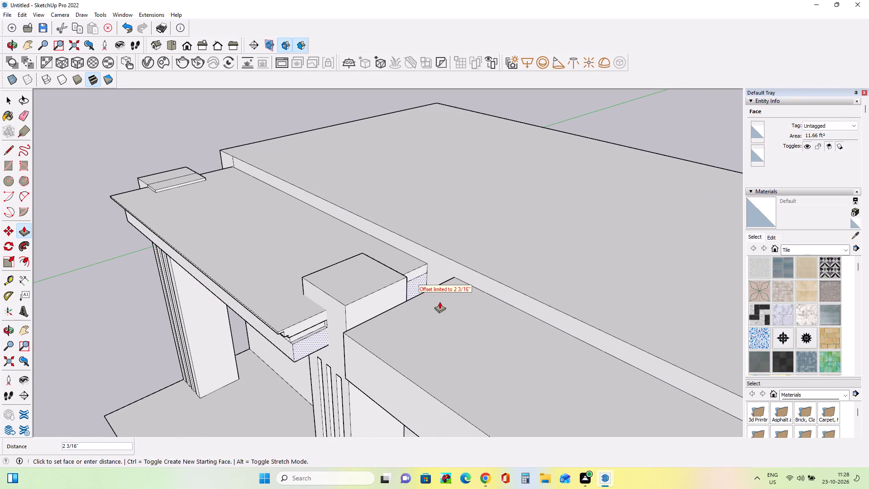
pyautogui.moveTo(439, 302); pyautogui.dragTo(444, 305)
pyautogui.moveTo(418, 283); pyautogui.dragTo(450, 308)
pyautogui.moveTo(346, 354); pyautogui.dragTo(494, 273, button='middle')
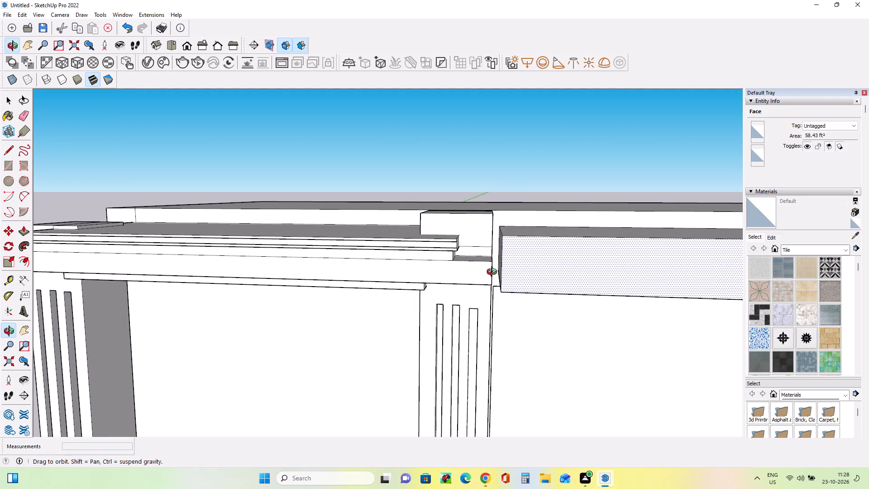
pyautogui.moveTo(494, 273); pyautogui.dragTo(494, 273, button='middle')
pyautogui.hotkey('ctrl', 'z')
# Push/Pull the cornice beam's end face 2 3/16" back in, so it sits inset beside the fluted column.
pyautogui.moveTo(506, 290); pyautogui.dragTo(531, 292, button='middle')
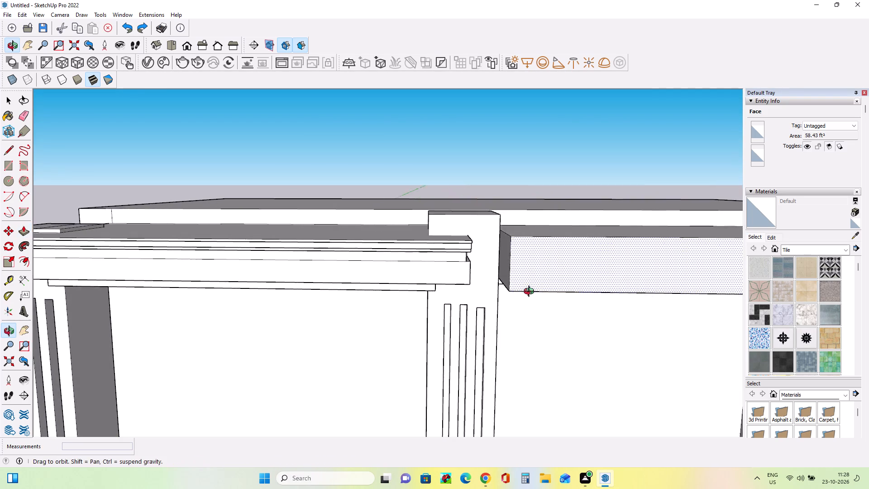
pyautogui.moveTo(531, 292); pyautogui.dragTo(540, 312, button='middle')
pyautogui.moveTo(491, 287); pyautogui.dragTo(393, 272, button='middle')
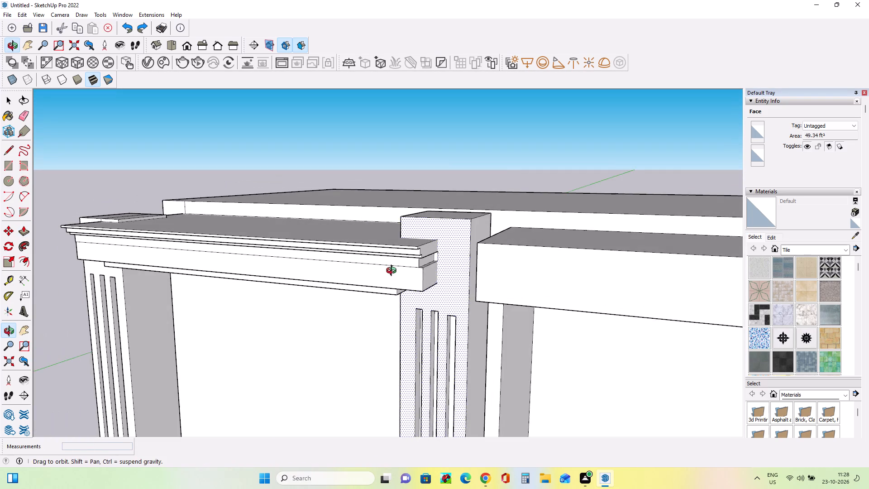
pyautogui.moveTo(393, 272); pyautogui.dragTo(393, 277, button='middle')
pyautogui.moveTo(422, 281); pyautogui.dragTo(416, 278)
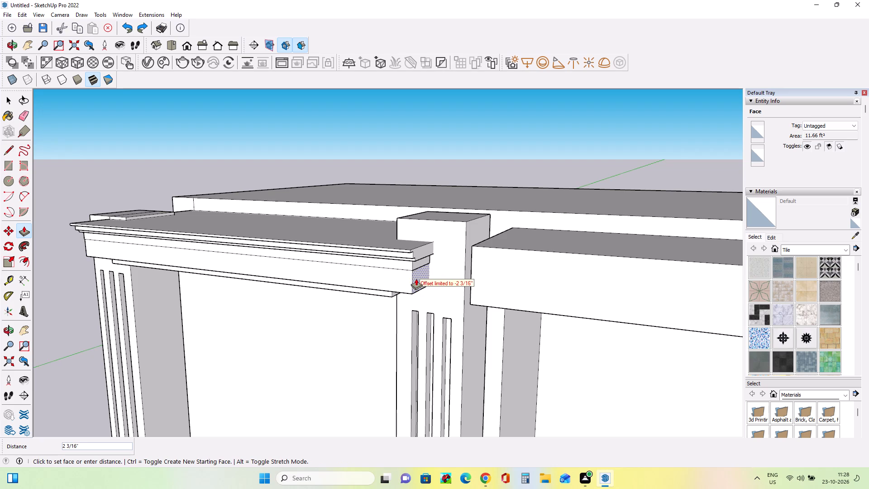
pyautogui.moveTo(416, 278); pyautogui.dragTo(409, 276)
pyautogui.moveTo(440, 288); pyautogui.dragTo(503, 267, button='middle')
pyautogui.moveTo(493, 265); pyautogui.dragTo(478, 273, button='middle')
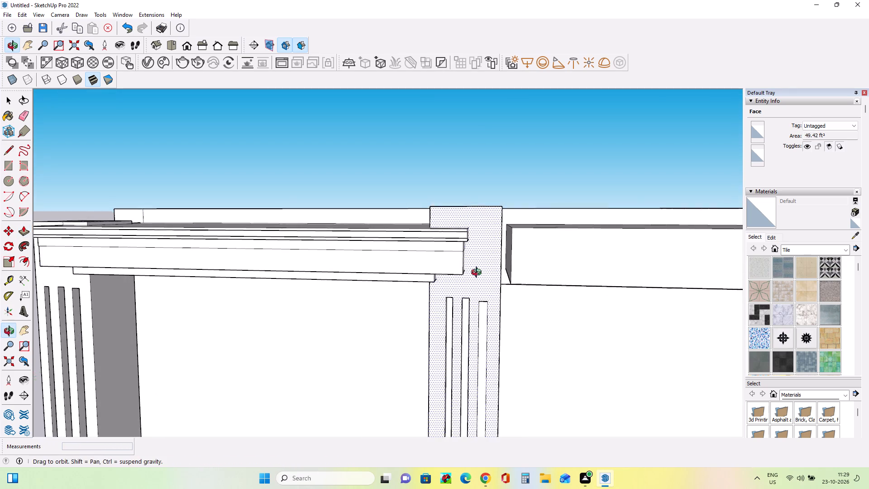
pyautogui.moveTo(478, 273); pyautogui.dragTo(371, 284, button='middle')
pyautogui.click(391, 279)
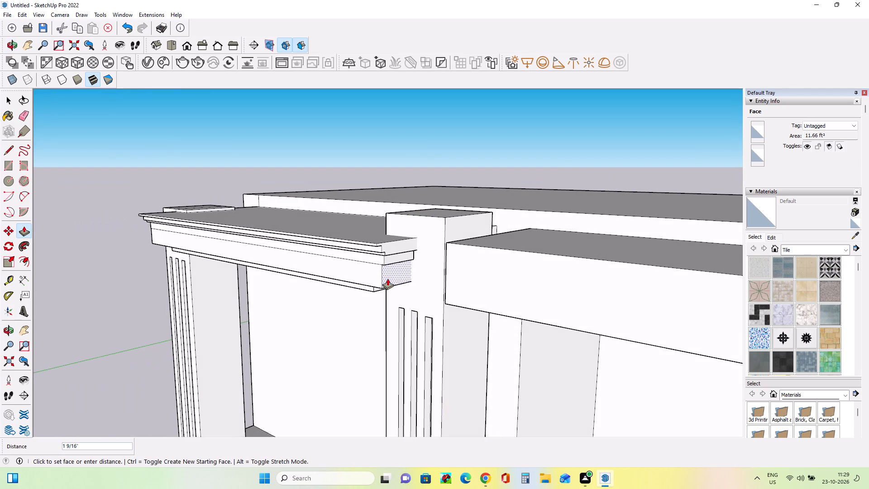
# Push/Pull the balcony slab's end face about 1' 7/16" across the fluted column towards the cornice end.
pyautogui.moveTo(431, 278); pyautogui.dragTo(592, 294, button='middle')
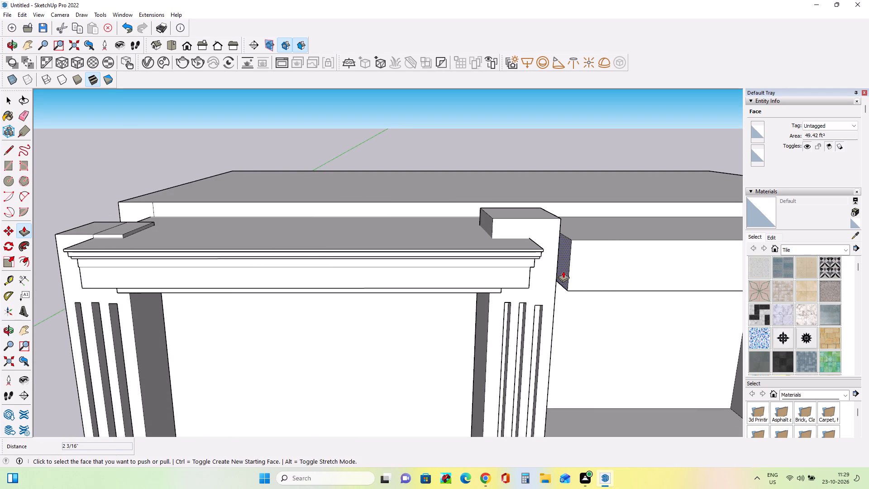
pyautogui.moveTo(563, 271); pyautogui.dragTo(543, 277)
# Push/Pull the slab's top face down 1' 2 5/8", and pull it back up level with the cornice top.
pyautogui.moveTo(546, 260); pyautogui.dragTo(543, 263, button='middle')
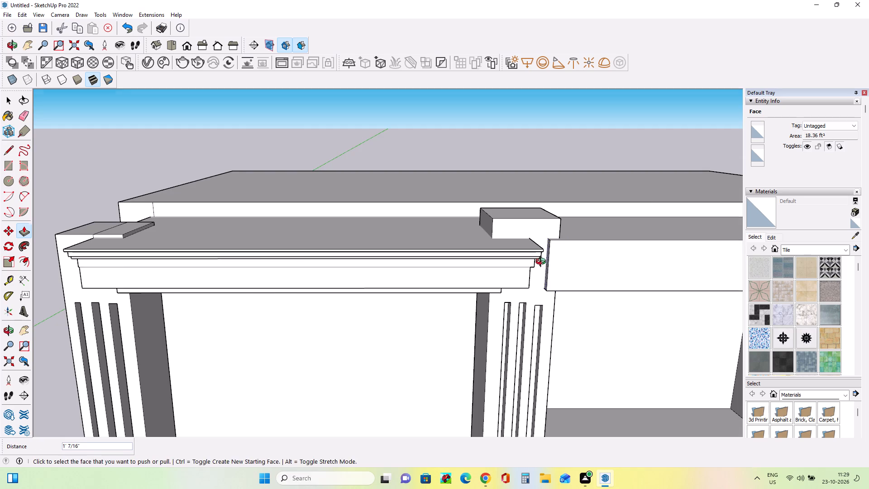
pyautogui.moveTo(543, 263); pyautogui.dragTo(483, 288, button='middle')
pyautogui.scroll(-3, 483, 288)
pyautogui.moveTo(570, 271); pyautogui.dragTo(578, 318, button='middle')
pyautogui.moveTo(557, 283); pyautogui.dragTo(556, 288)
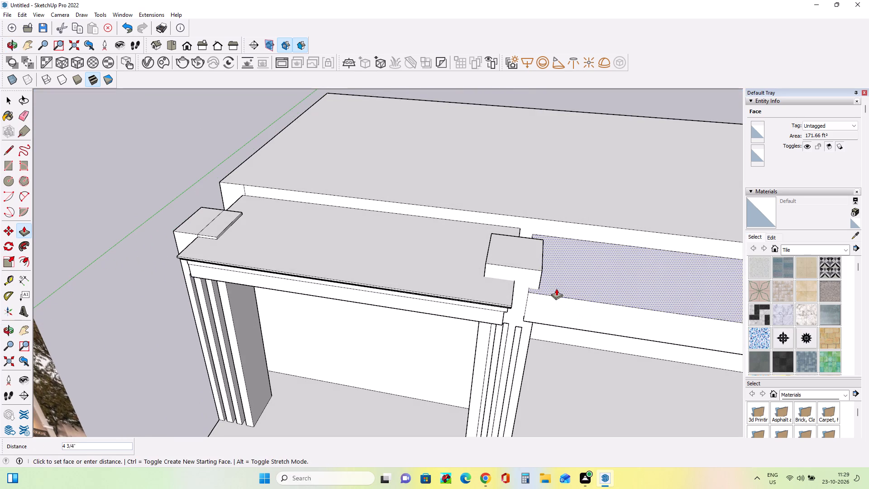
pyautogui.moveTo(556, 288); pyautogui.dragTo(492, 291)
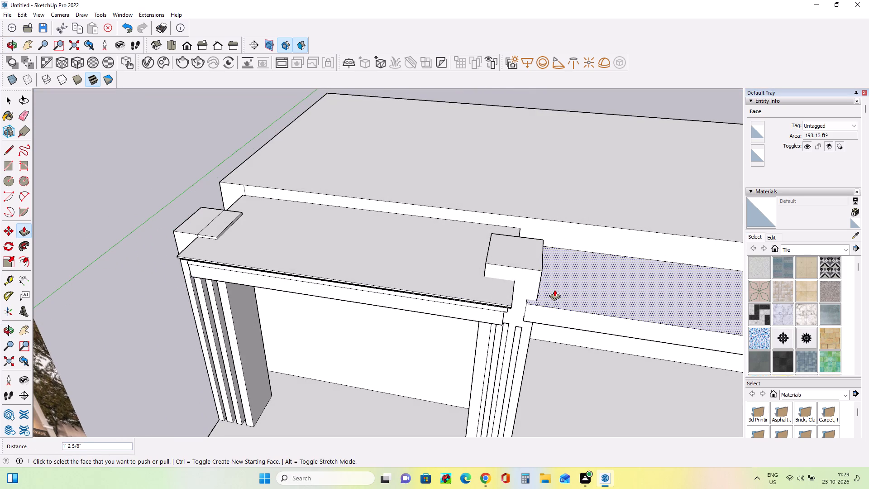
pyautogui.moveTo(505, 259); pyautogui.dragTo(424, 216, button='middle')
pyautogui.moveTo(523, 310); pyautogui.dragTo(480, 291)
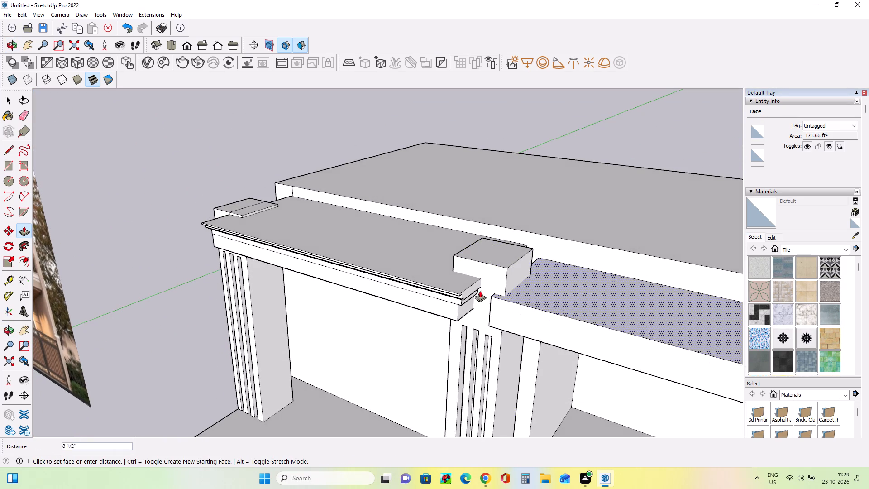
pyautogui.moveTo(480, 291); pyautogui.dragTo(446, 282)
# Examine the extended balcony slab and cornice from several angles and compare them with the balcony in the elevation image.
pyautogui.scroll(-2, 420, 282)
pyautogui.scroll(1, 419, 282)
pyautogui.scroll(-7, 421, 279)
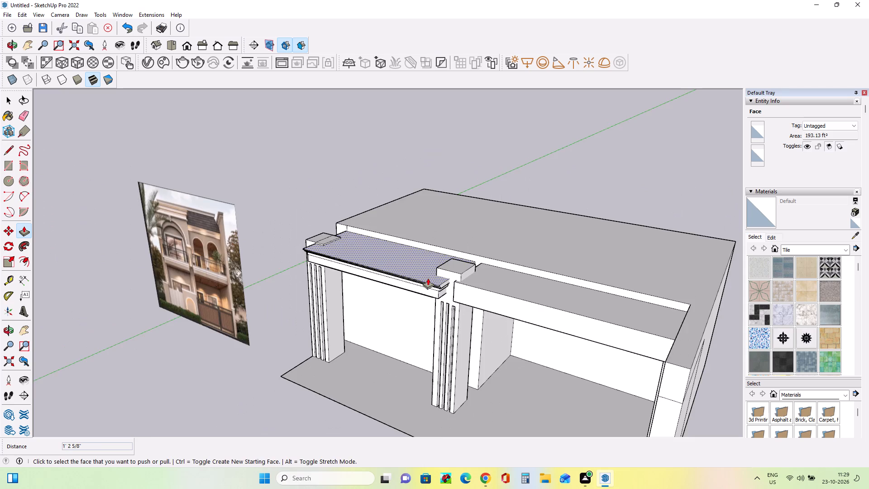
pyautogui.scroll(-5, 428, 278)
pyautogui.moveTo(523, 290); pyautogui.dragTo(645, 283, button='middle')
pyautogui.scroll(1, 525, 266)
pyautogui.scroll(-1, 525, 266)
pyautogui.scroll(5, 525, 266)
pyautogui.moveTo(525, 268); pyautogui.dragTo(524, 278, button='middle')
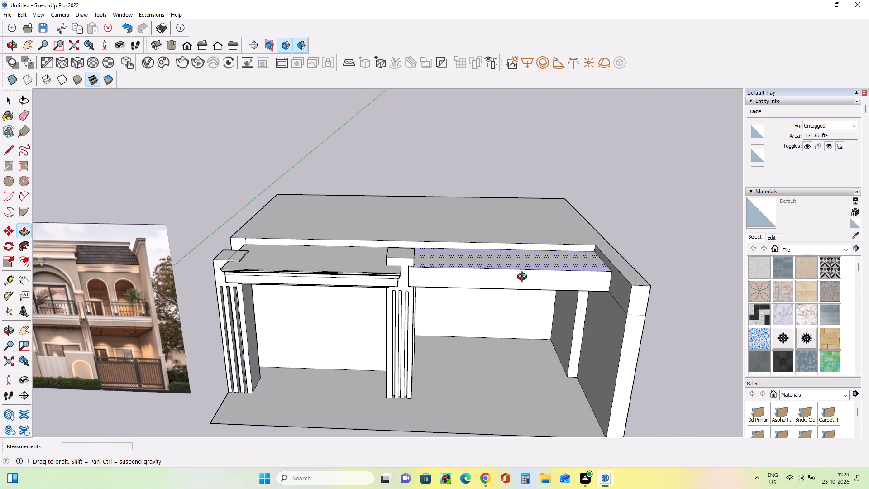
pyautogui.moveTo(524, 278); pyautogui.dragTo(523, 284, button='middle')
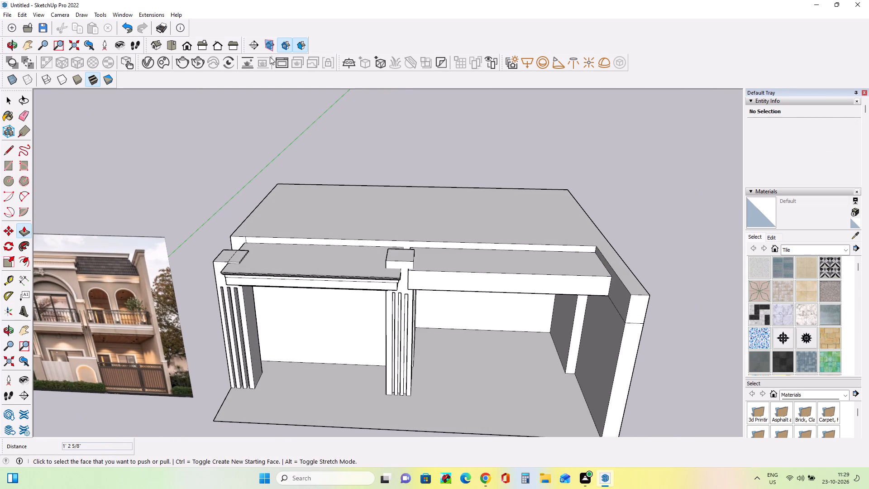
pyautogui.moveTo(460, 223); pyautogui.dragTo(464, 180, button='middle')
pyautogui.scroll(2, 430, 276)
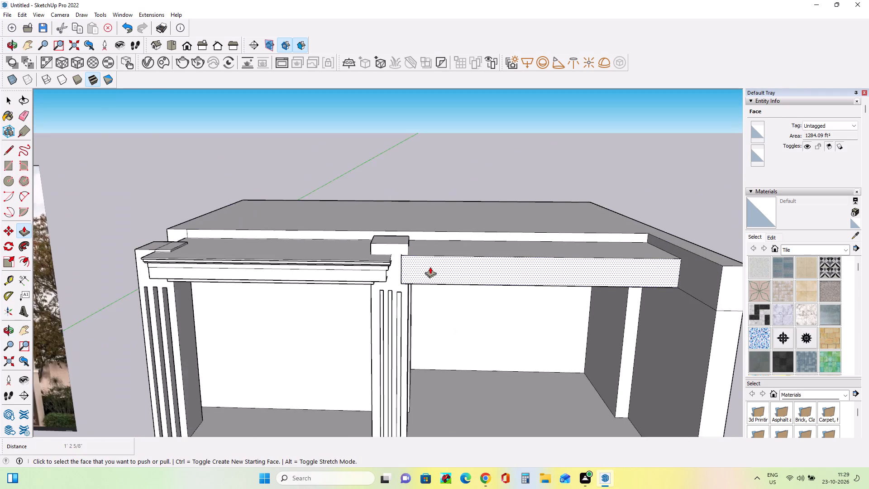
pyautogui.scroll(5, 430, 267)
pyautogui.moveTo(434, 263); pyautogui.dragTo(456, 233, button='middle')
pyautogui.scroll(-3, 456, 233)
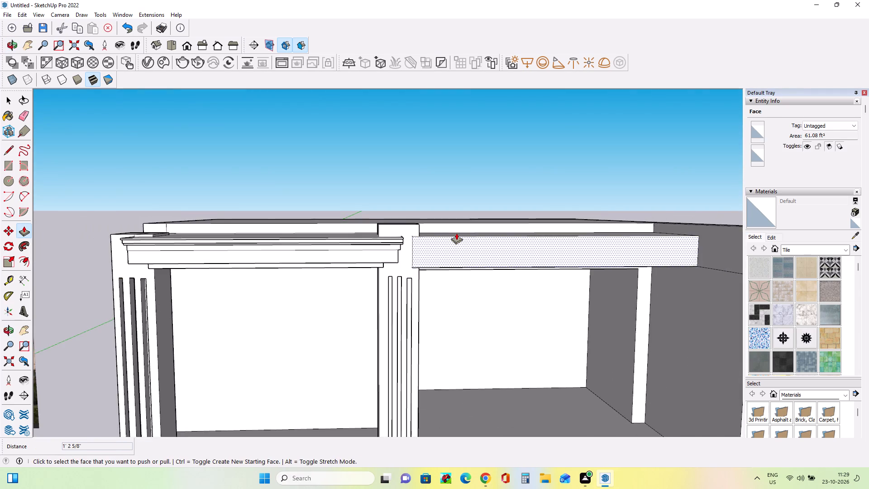
pyautogui.scroll(-3, 456, 233)
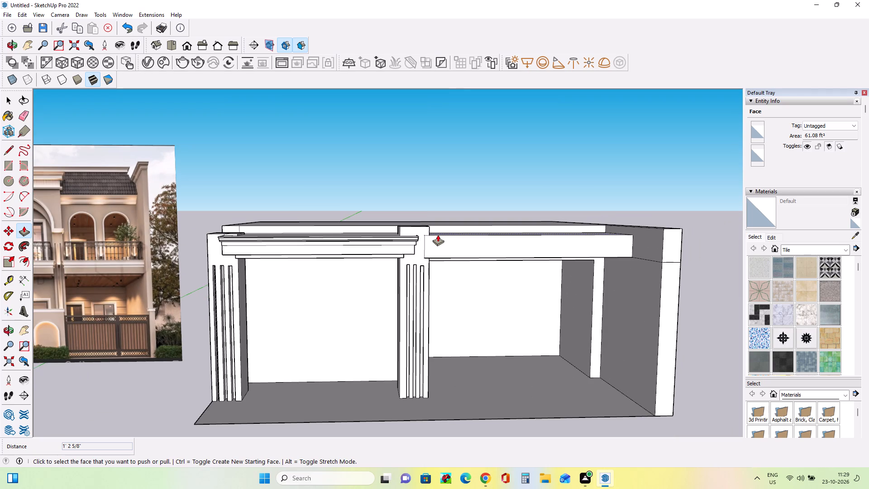
pyautogui.scroll(-7, 307, 231)
pyautogui.moveTo(456, 229); pyautogui.dragTo(448, 254, button='middle')
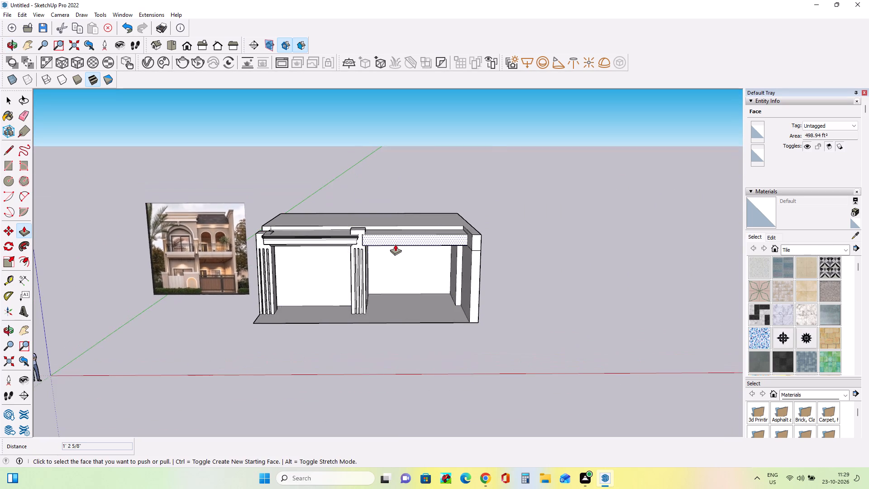
pyautogui.scroll(3, 394, 242)
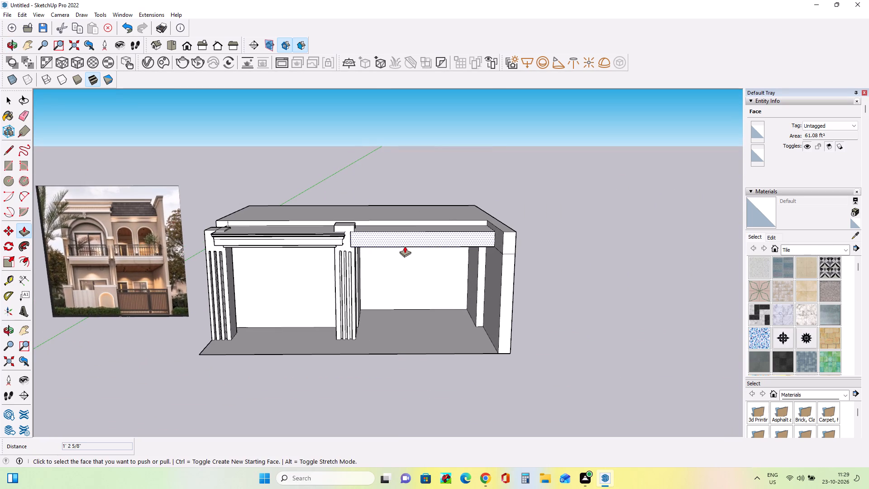
pyautogui.moveTo(412, 242); pyautogui.dragTo(416, 259, button='middle')
pyautogui.scroll(3, 342, 237)
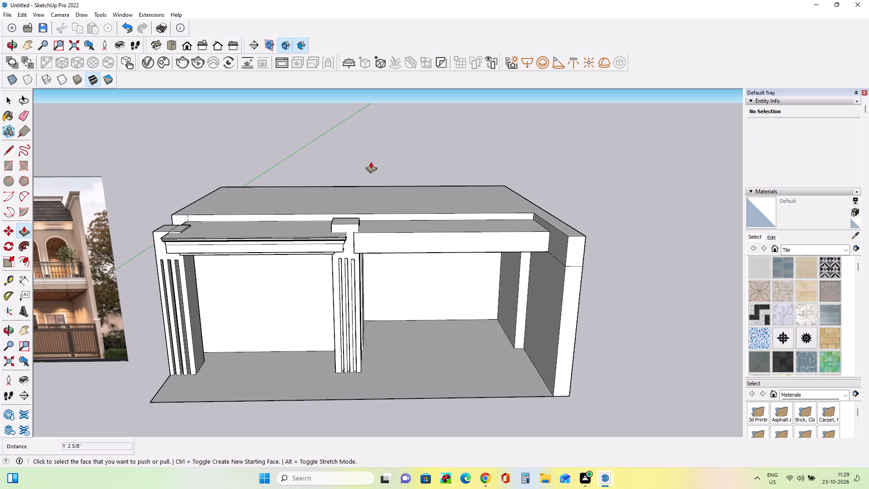
pyautogui.scroll(-4, 652, 210)
pyautogui.scroll(4, 491, 192)
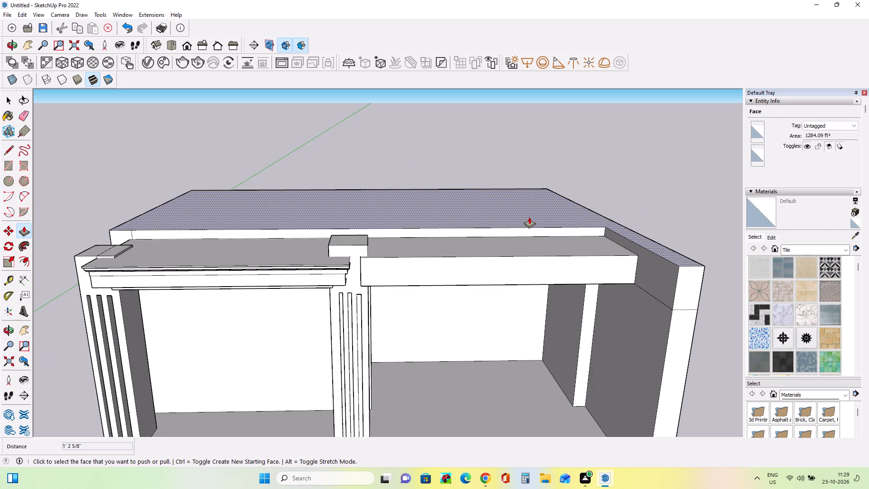
pyautogui.scroll(-4, 529, 218)
pyautogui.moveTo(541, 231); pyautogui.dragTo(524, 234, button='middle')
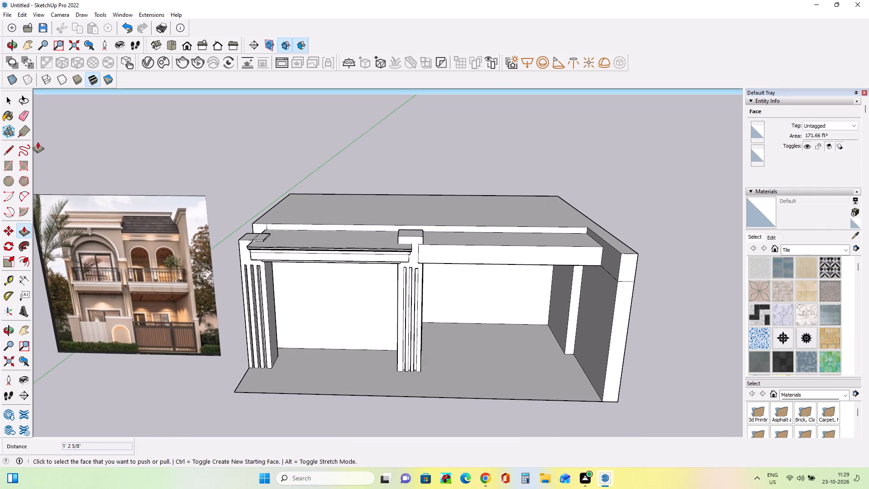
# Draw a rectangle about 8" high and 23' 10 13/16" long across the slab's front face, just above its bottom edge.
pyautogui.click(7, 151)
pyautogui.moveTo(505, 244); pyautogui.dragTo(497, 227, button='middle')
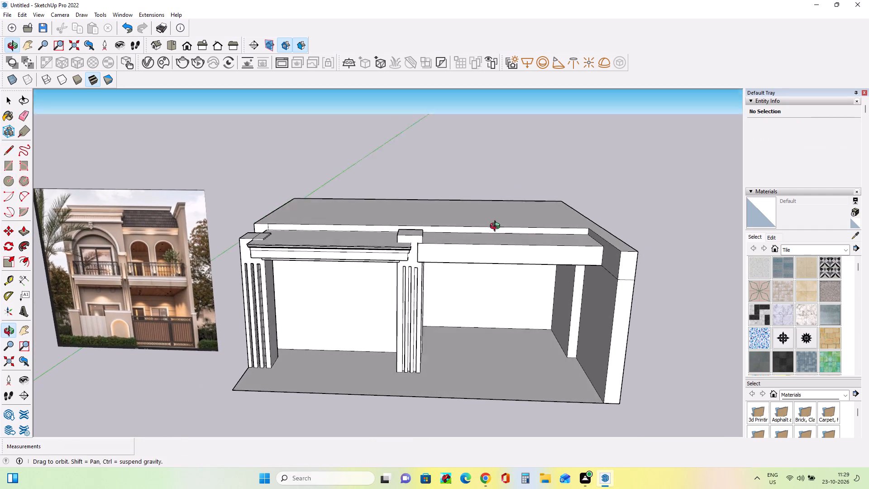
pyautogui.moveTo(497, 227); pyautogui.dragTo(497, 223, button='middle')
pyautogui.scroll(11, 405, 264)
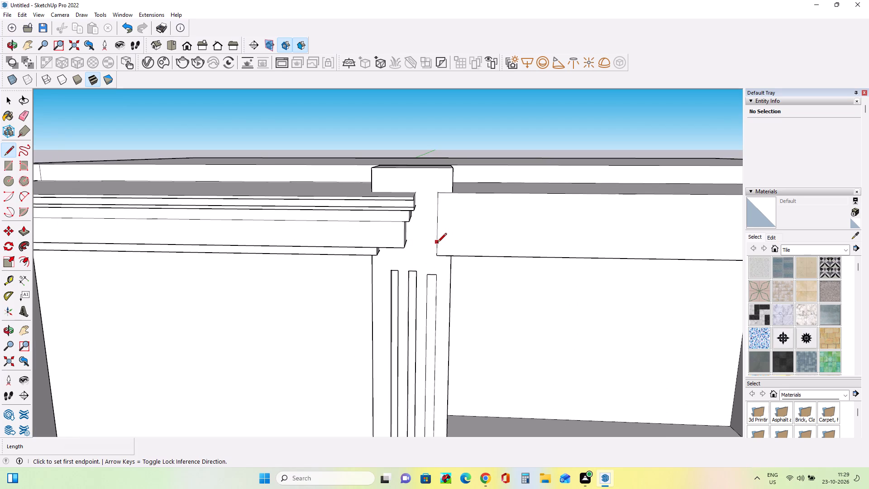
pyautogui.click(7, 166)
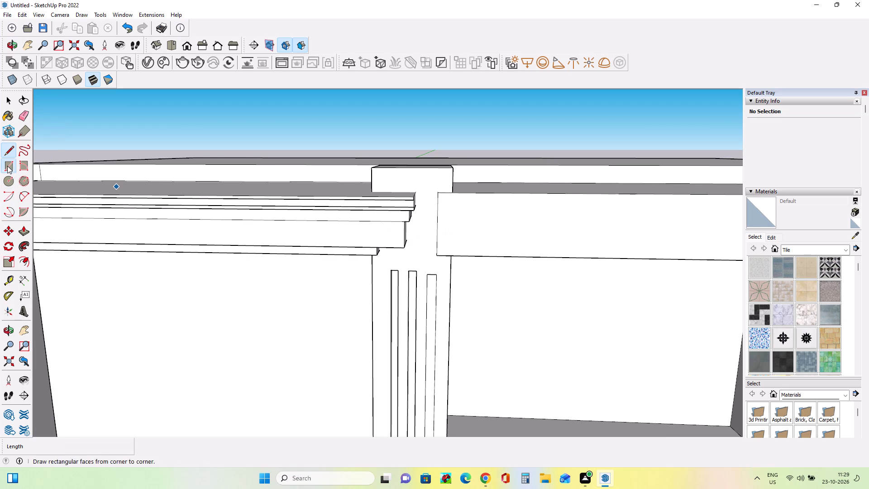
pyautogui.scroll(-6, 460, 258)
pyautogui.scroll(3, 446, 248)
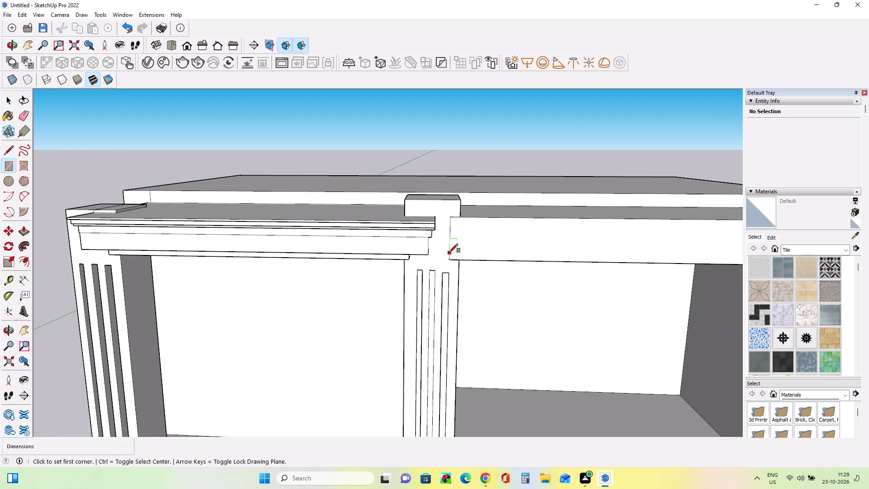
pyautogui.click(449, 254)
pyautogui.scroll(-5, 486, 253)
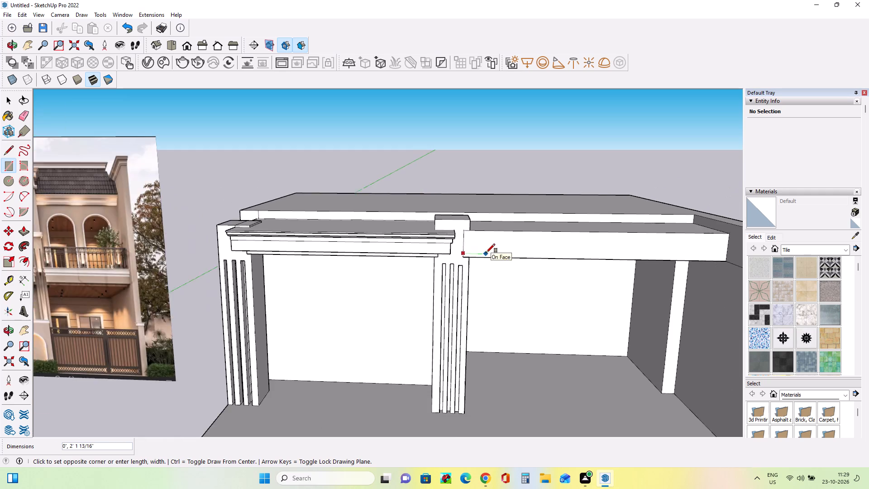
pyautogui.scroll(-6, 486, 253)
pyautogui.scroll(4, 718, 240)
pyautogui.scroll(3, 602, 264)
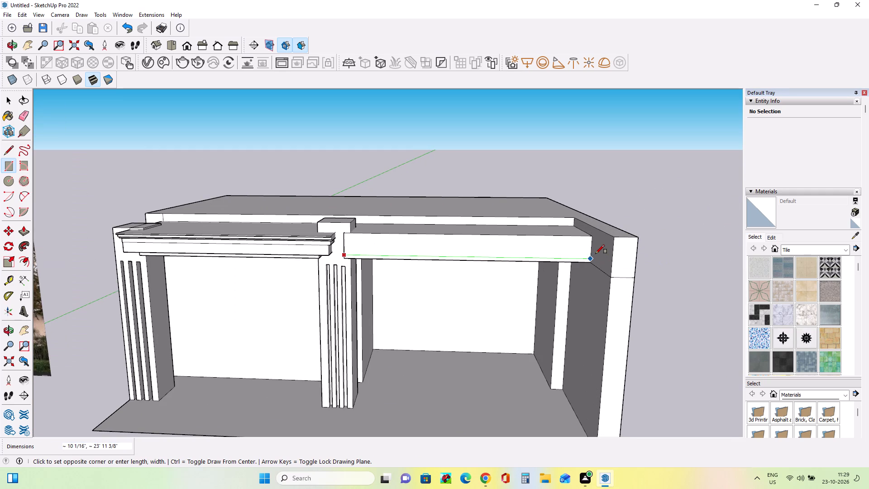
pyautogui.scroll(4, 596, 255)
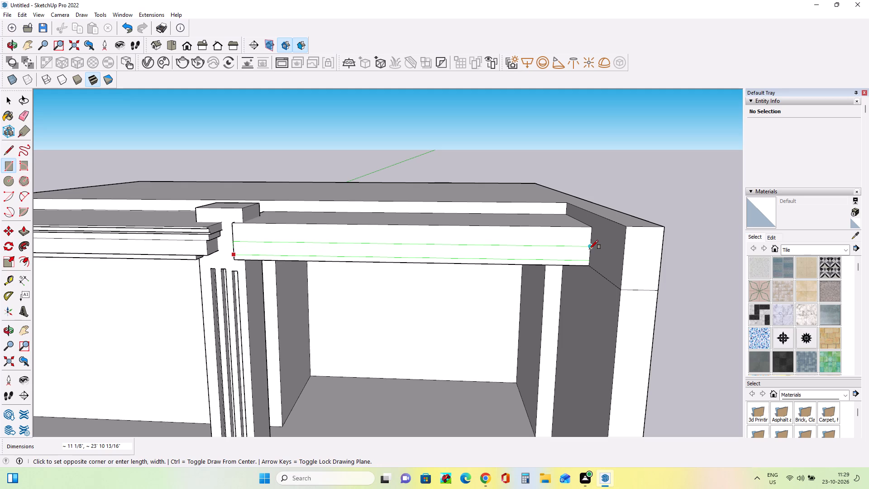
pyautogui.scroll(4, 589, 251)
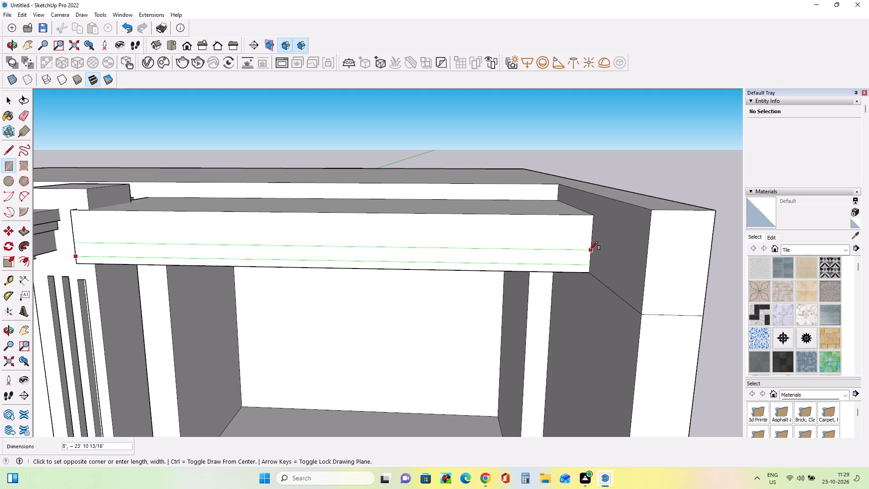
pyautogui.click(590, 249)
# Push/Pull the slab's upper front band outward about 1' 7 1/16", and adjust its projection by about 1 13/16".
pyautogui.scroll(-8, 639, 250)
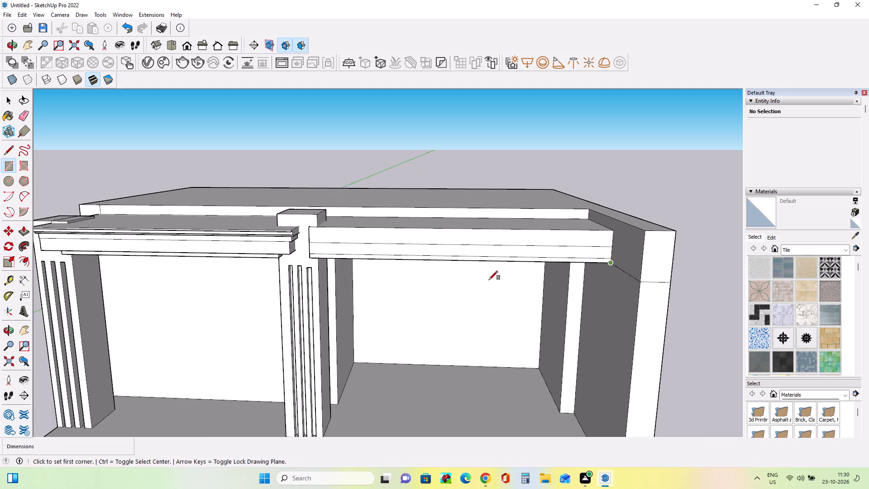
pyautogui.moveTo(480, 275); pyautogui.dragTo(526, 249, button='middle')
pyautogui.moveTo(587, 250); pyautogui.dragTo(585, 264, button='middle')
pyautogui.scroll(-1, 585, 264)
pyautogui.click(24, 230)
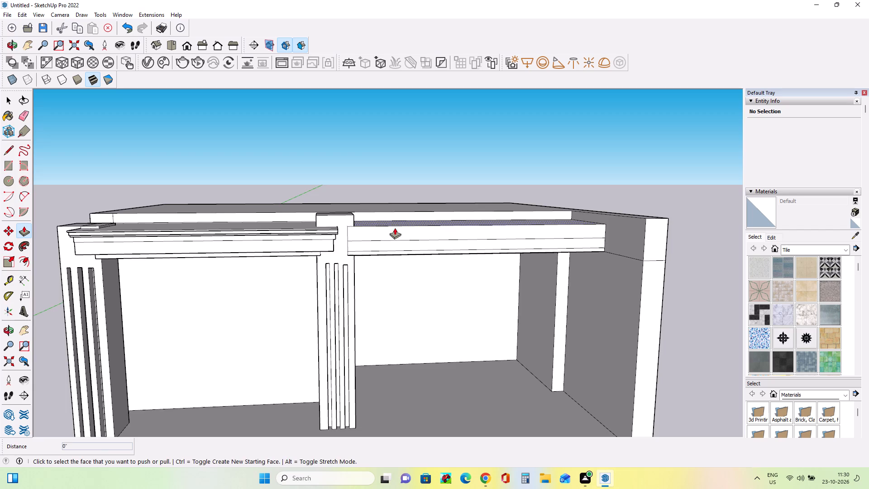
pyautogui.moveTo(414, 235); pyautogui.dragTo(416, 246, button='middle')
pyautogui.scroll(4, 365, 261)
pyautogui.moveTo(368, 254); pyautogui.dragTo(362, 254, button='middle')
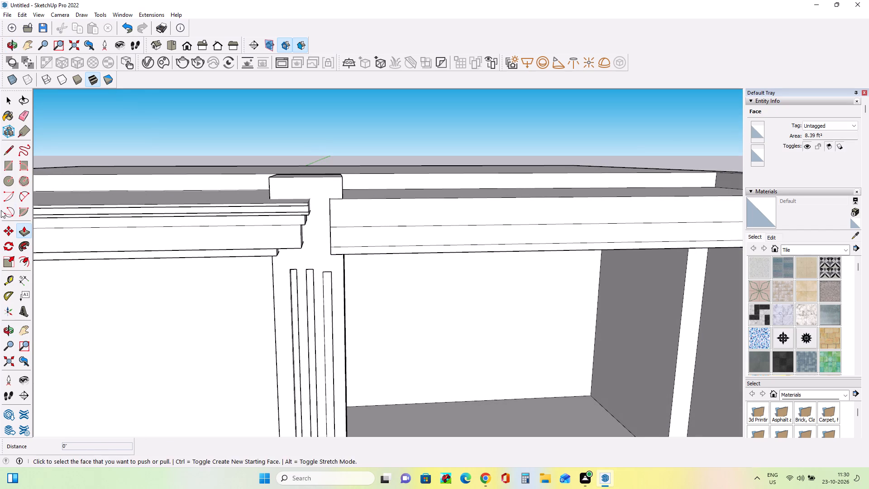
pyautogui.click(341, 220)
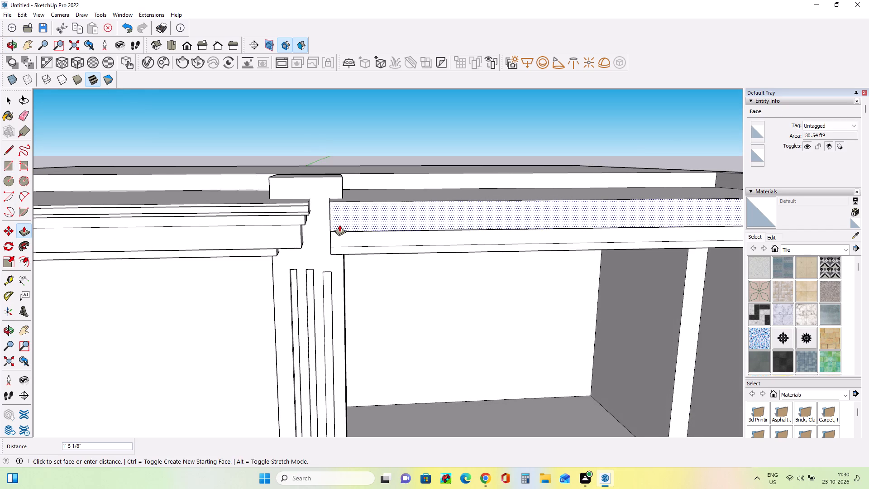
pyautogui.click(339, 225)
pyautogui.moveTo(390, 226); pyautogui.dragTo(439, 234, button='middle')
pyautogui.moveTo(362, 224); pyautogui.dragTo(288, 221, button='middle')
pyautogui.scroll(-1, 288, 221)
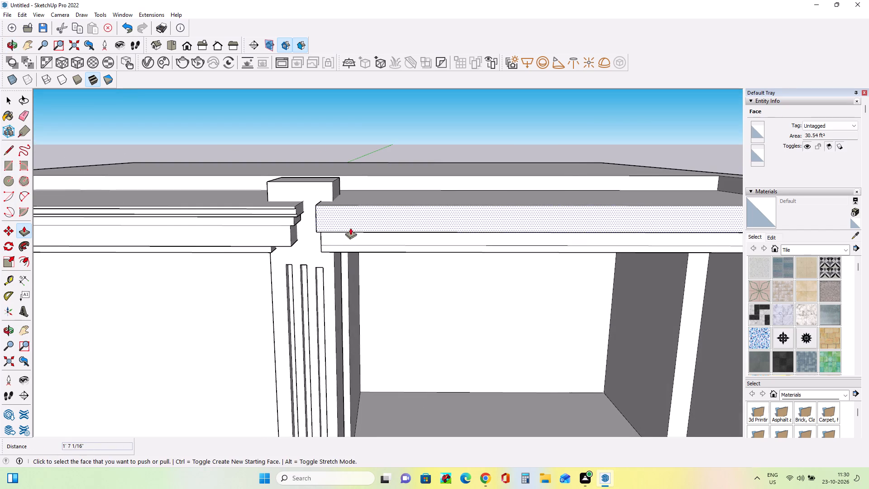
pyautogui.moveTo(351, 229); pyautogui.dragTo(362, 225, button='middle')
pyautogui.moveTo(344, 220); pyautogui.dragTo(280, 218)
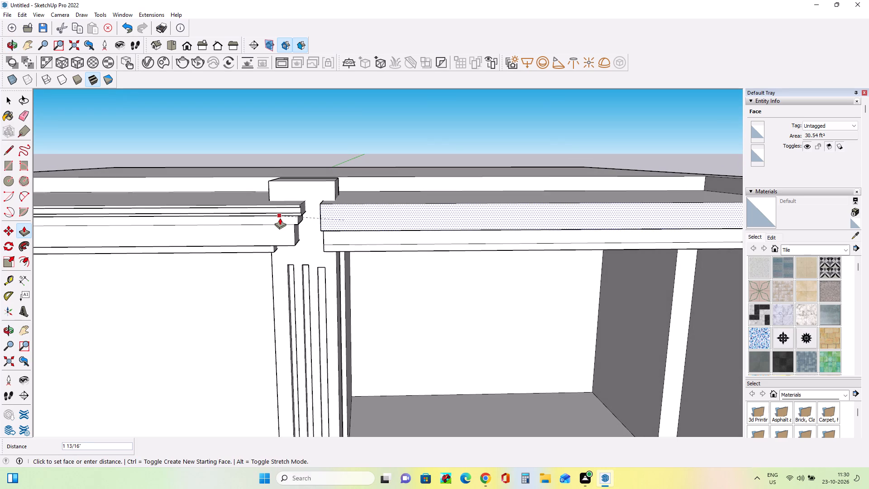
pyautogui.moveTo(280, 218); pyautogui.dragTo(282, 222)
# Draw a line about 23' 10 13/16" long across the upper band's front face at mid-height, from end to end.
pyautogui.moveTo(388, 213); pyautogui.dragTo(409, 221, button='middle')
pyautogui.moveTo(345, 225); pyautogui.dragTo(355, 222, button='middle')
pyautogui.moveTo(355, 222); pyautogui.dragTo(358, 229, button='middle')
pyautogui.click(10, 151)
pyautogui.scroll(-5, 379, 256)
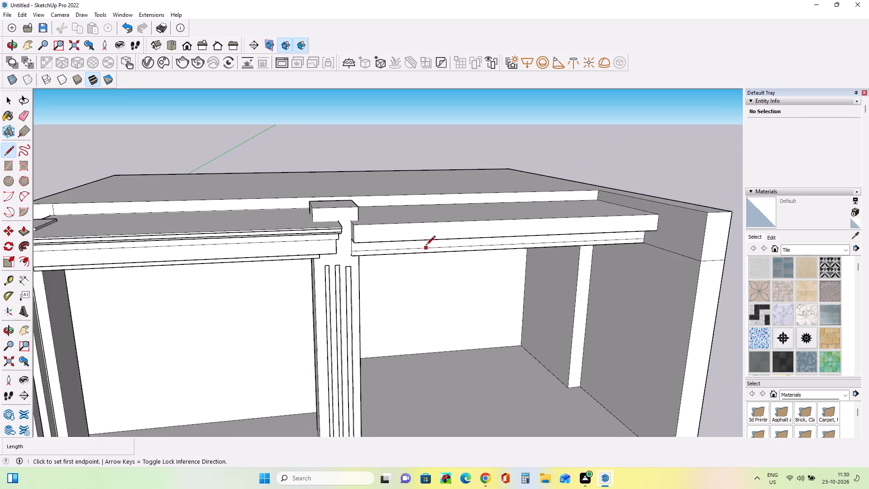
pyautogui.scroll(-1, 426, 246)
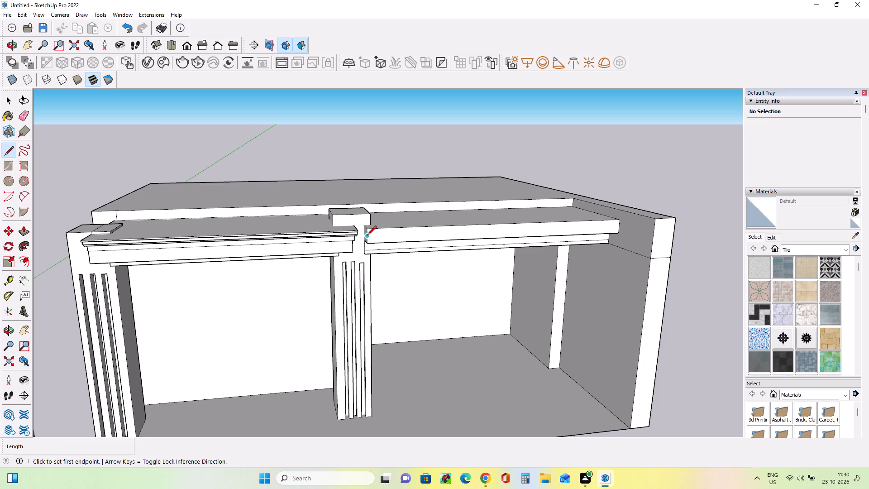
pyautogui.click(367, 236)
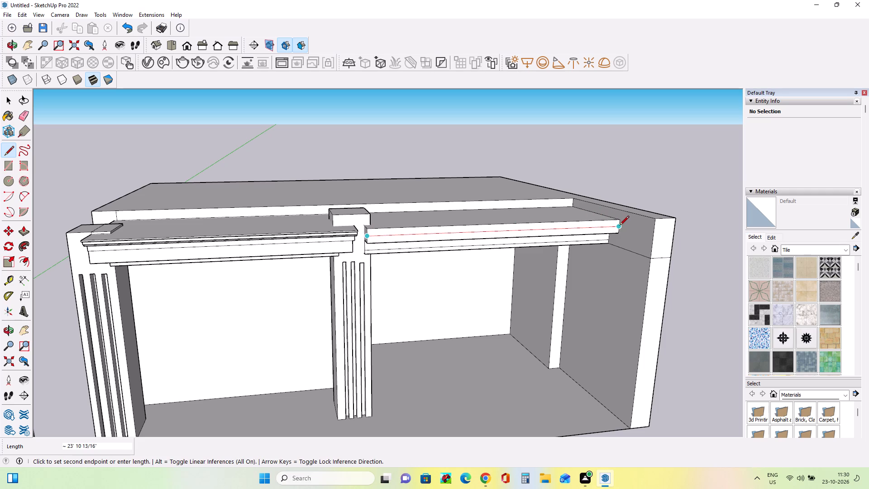
pyautogui.click(620, 226)
# Draw a second line about 23' 10 13/16" long through the middle of the upper band's top half.
pyautogui.moveTo(549, 251); pyautogui.dragTo(542, 242, button='middle')
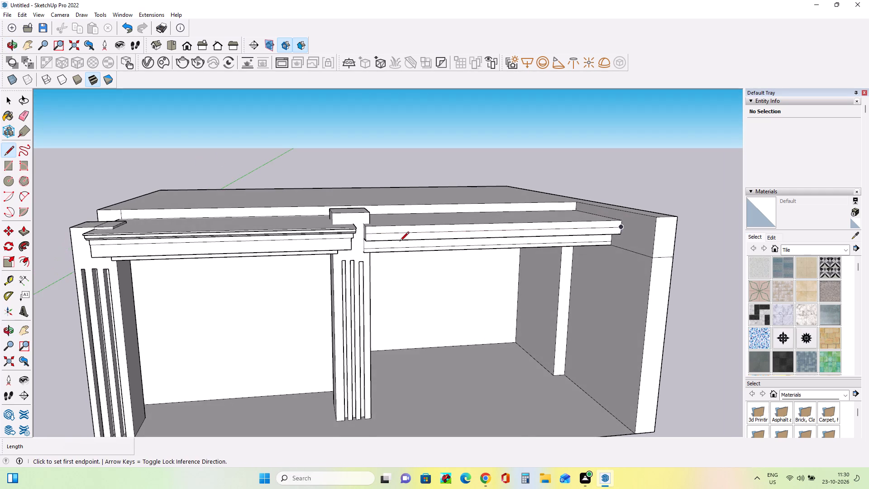
pyautogui.scroll(8, 396, 239)
pyautogui.middleClick(392, 242)
pyautogui.moveTo(346, 227); pyautogui.dragTo(354, 234, button='middle')
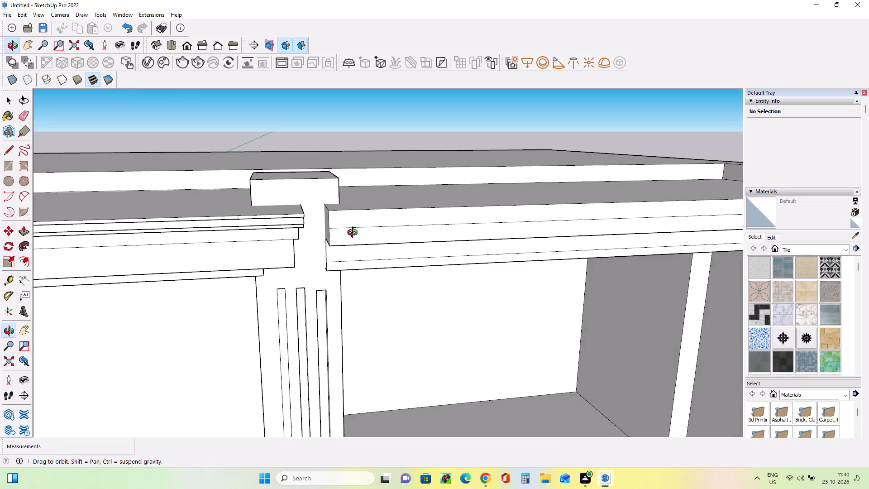
pyautogui.moveTo(354, 234); pyautogui.dragTo(354, 234, button='middle')
pyautogui.moveTo(431, 229); pyautogui.dragTo(433, 233, button='middle')
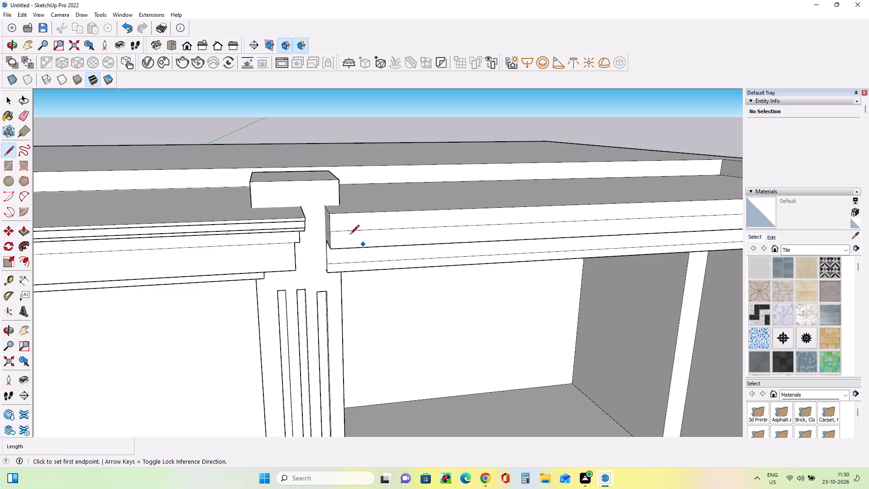
pyautogui.click(331, 222)
pyautogui.scroll(-2, 359, 247)
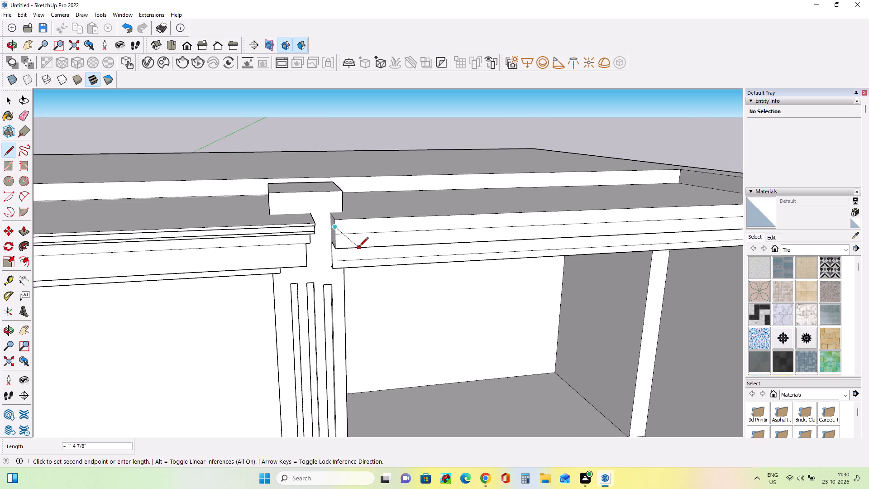
pyautogui.scroll(-6, 359, 247)
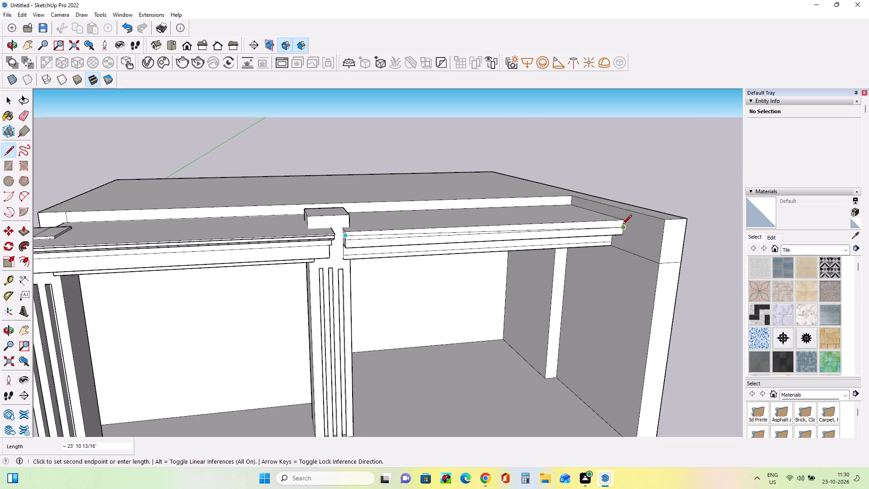
pyautogui.scroll(7, 623, 223)
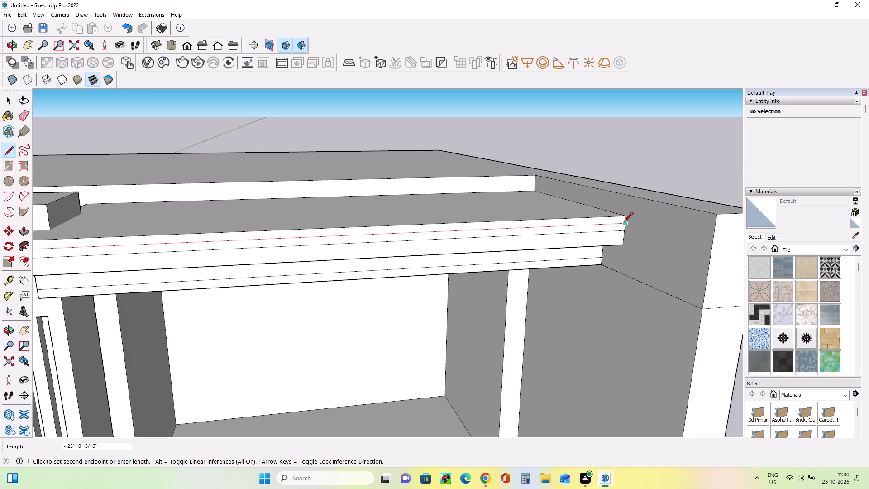
pyautogui.click(624, 222)
# Push/Pull the topmost thin strip of the slab's front outward about 1 1/8".
pyautogui.scroll(-6, 636, 239)
pyautogui.moveTo(612, 249); pyautogui.dragTo(562, 255, button='middle')
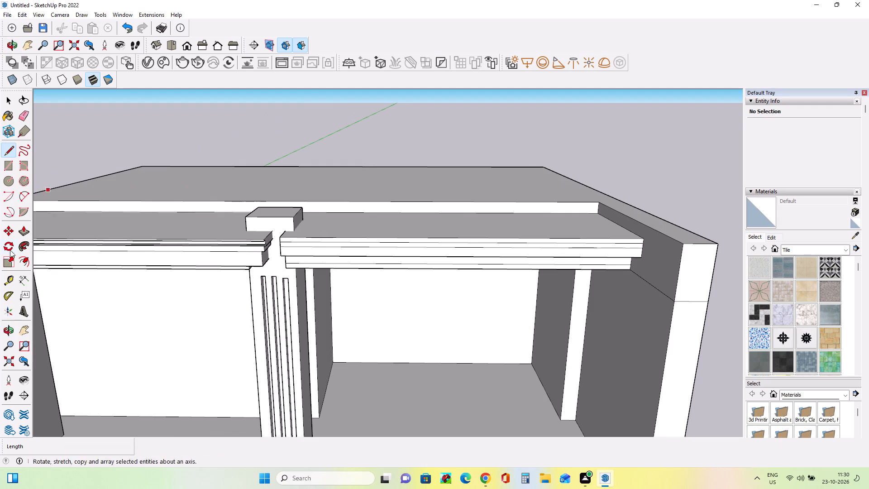
pyautogui.click(22, 233)
pyautogui.moveTo(274, 260); pyautogui.dragTo(292, 285, button='middle')
pyautogui.scroll(5, 300, 250)
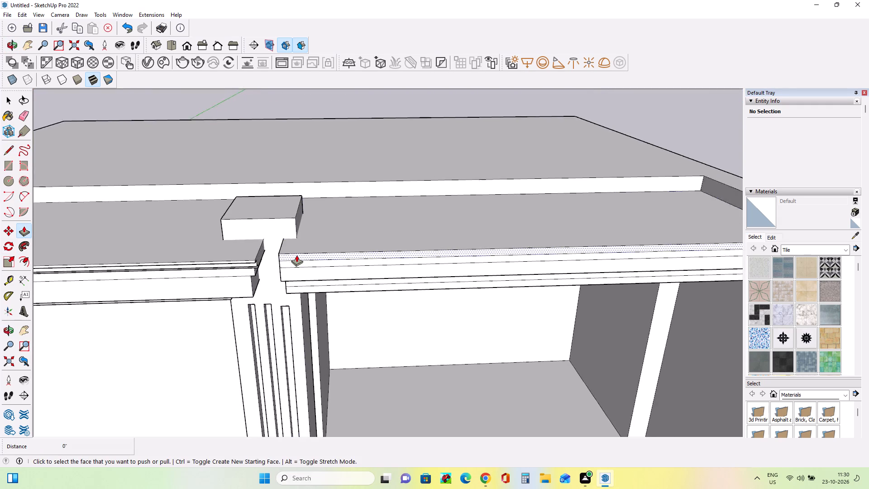
pyautogui.scroll(2, 296, 255)
pyautogui.click(296, 255)
pyautogui.click(304, 245)
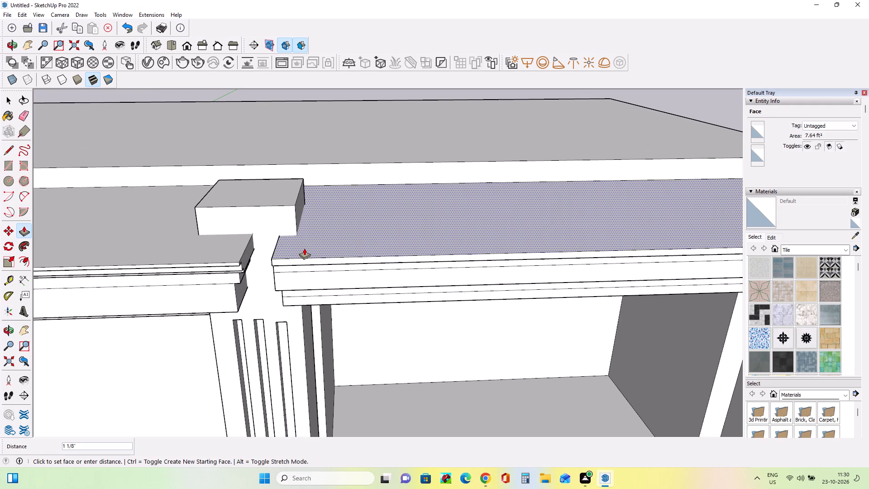
# Push/Pull the strip just beneath the top lip inward about 9 3/16" to form a recess.
pyautogui.moveTo(253, 275); pyautogui.dragTo(307, 187, button='middle')
pyautogui.scroll(3, 297, 222)
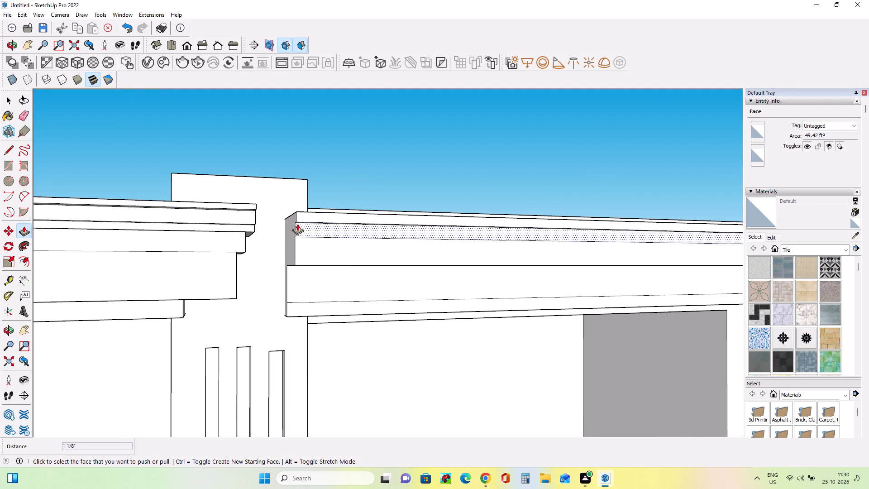
pyautogui.scroll(-2, 232, 245)
pyautogui.moveTo(373, 254); pyautogui.dragTo(363, 254, button='middle')
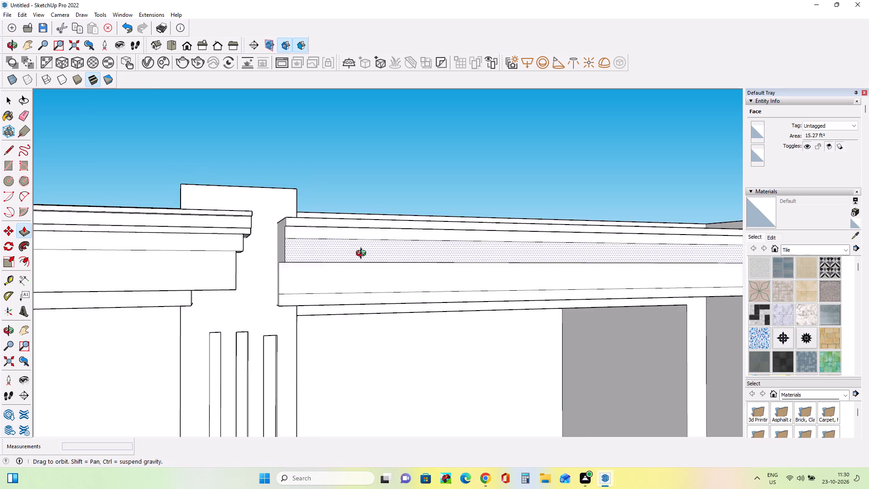
pyautogui.moveTo(363, 254); pyautogui.dragTo(323, 259, button='middle')
pyautogui.scroll(-2, 322, 259)
pyautogui.scroll(3, 297, 242)
pyautogui.click(291, 237)
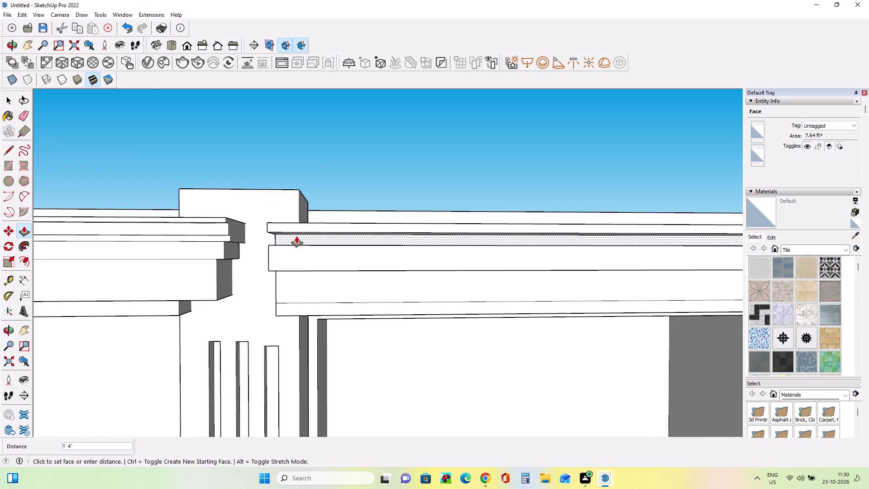
pyautogui.scroll(-6, 235, 272)
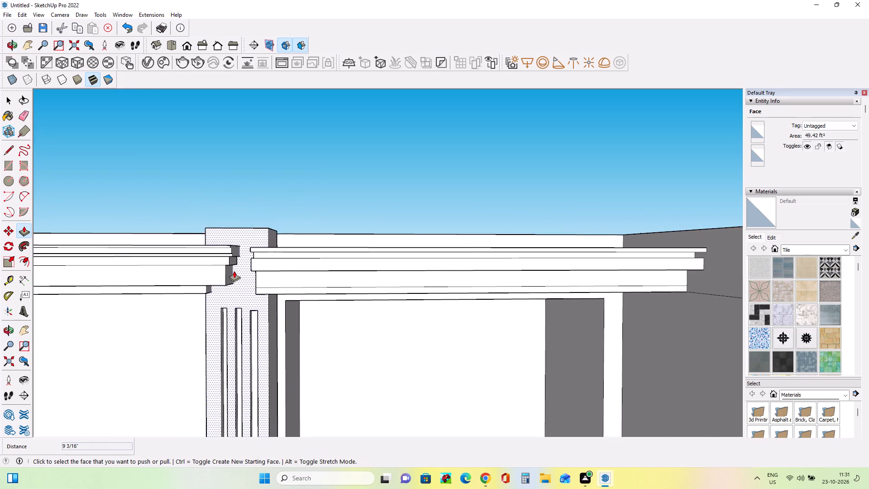
# Draw a line across the full front of the band beneath the recess, close to its upper edge.
pyautogui.scroll(-3, 234, 271)
pyautogui.moveTo(439, 274); pyautogui.dragTo(443, 284, button='middle')
pyautogui.click(5, 154)
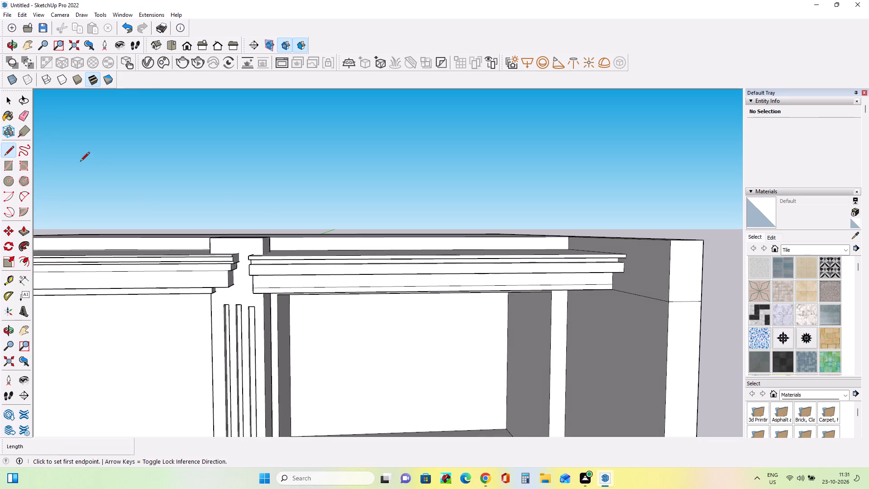
pyautogui.scroll(8, 252, 276)
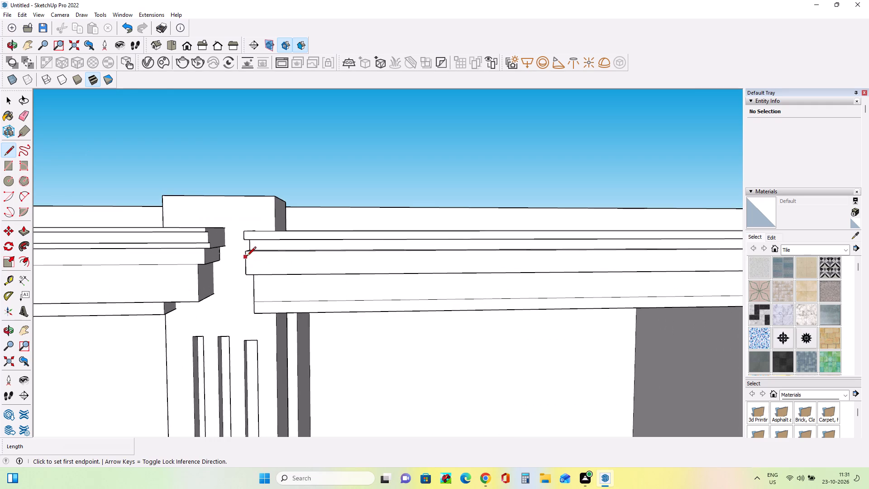
pyautogui.scroll(3, 247, 256)
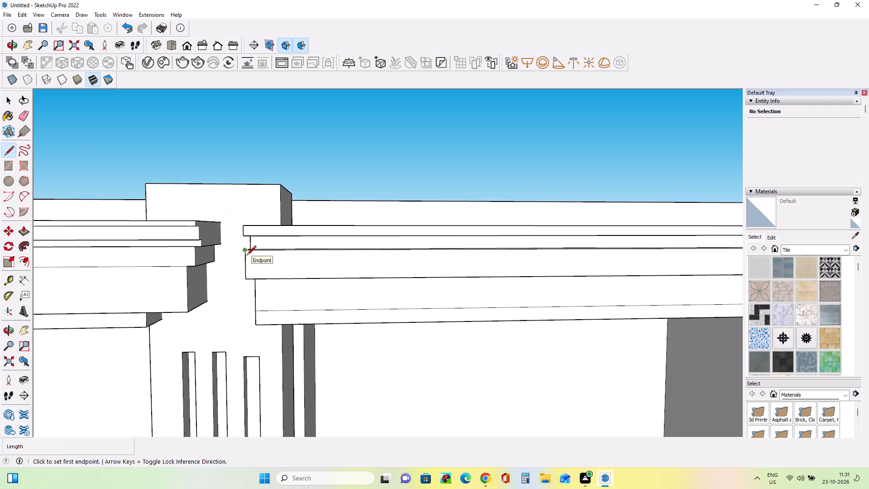
pyautogui.click(247, 256)
pyautogui.scroll(-13, 250, 259)
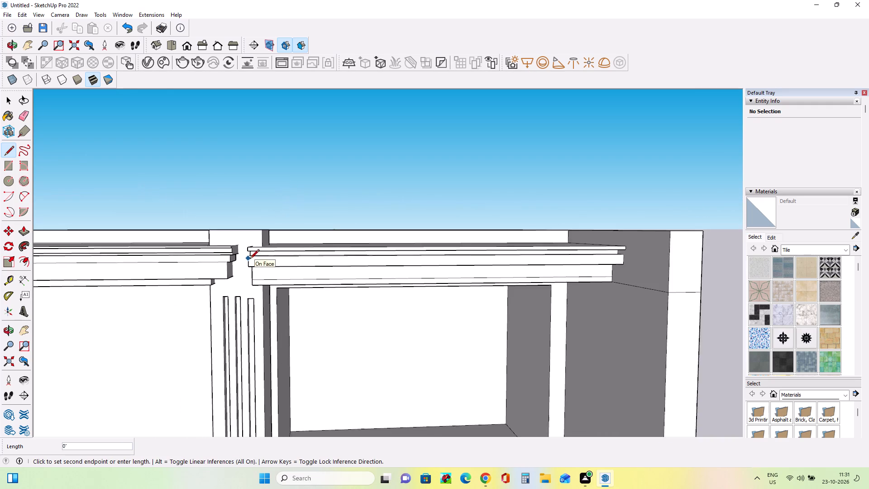
pyautogui.scroll(-5, 250, 259)
pyautogui.scroll(12, 467, 268)
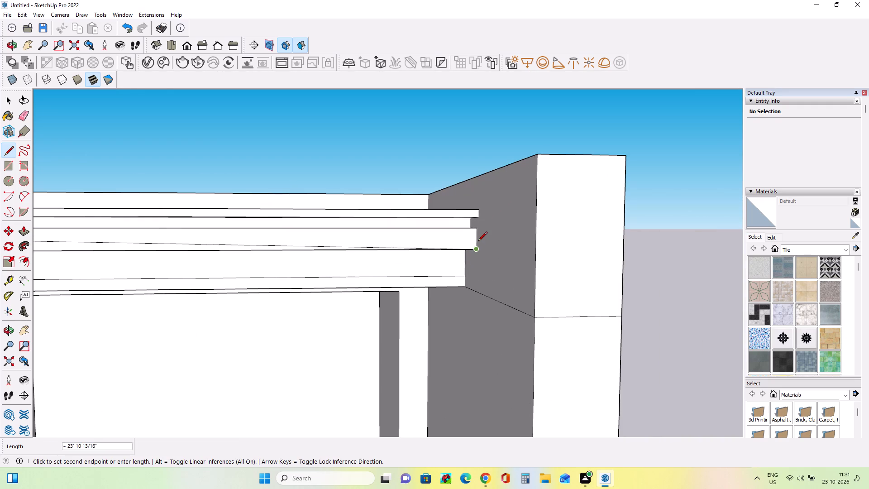
pyautogui.click(477, 236)
# Push/Pull the thin strip just beneath the recess outward about 4 15/16" as a second lip.
pyautogui.scroll(-6, 535, 251)
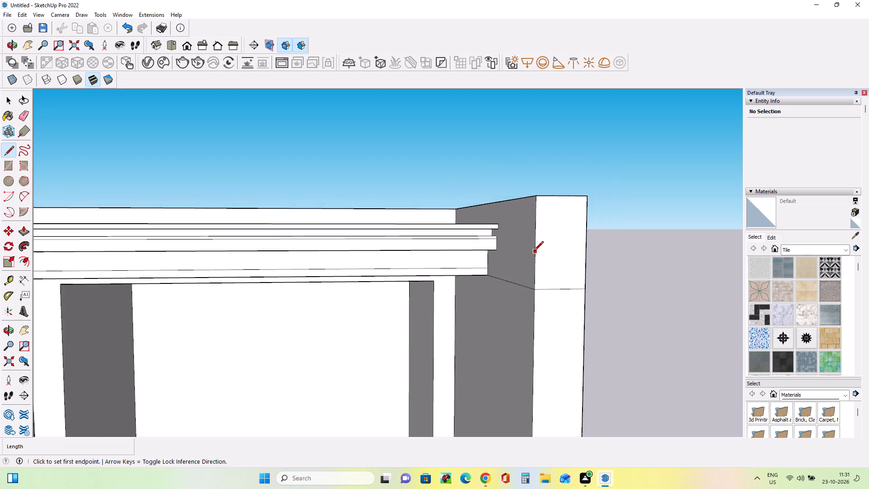
pyautogui.scroll(-3, 534, 251)
pyautogui.moveTo(533, 254); pyautogui.dragTo(569, 268, button='middle')
pyautogui.scroll(-1, 535, 255)
pyautogui.scroll(8, 45, 267)
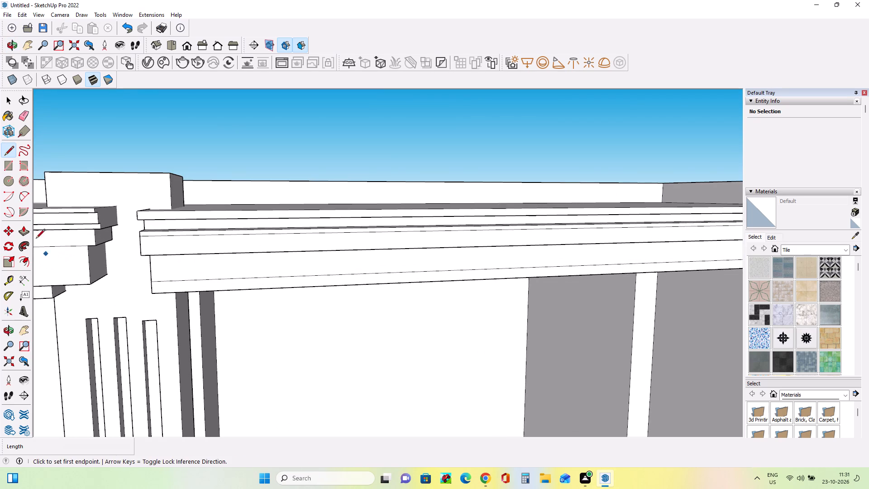
pyautogui.click(26, 230)
pyautogui.scroll(3, 170, 244)
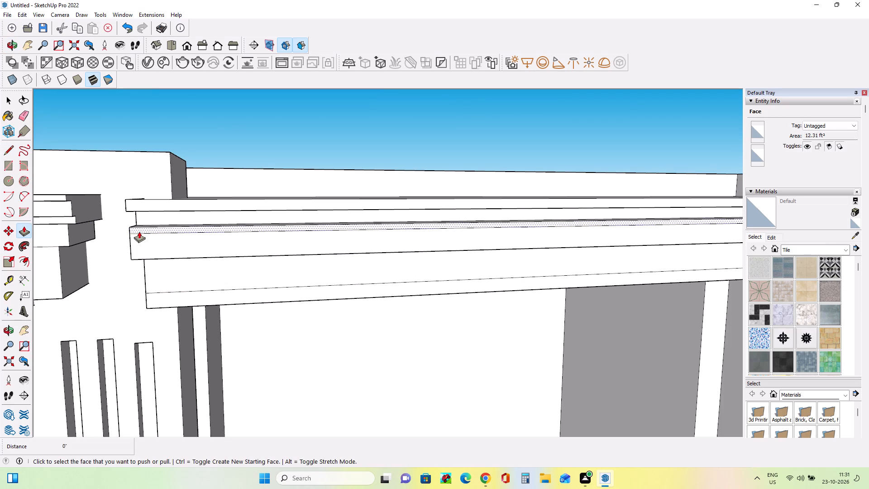
pyautogui.moveTo(139, 231); pyautogui.dragTo(135, 232)
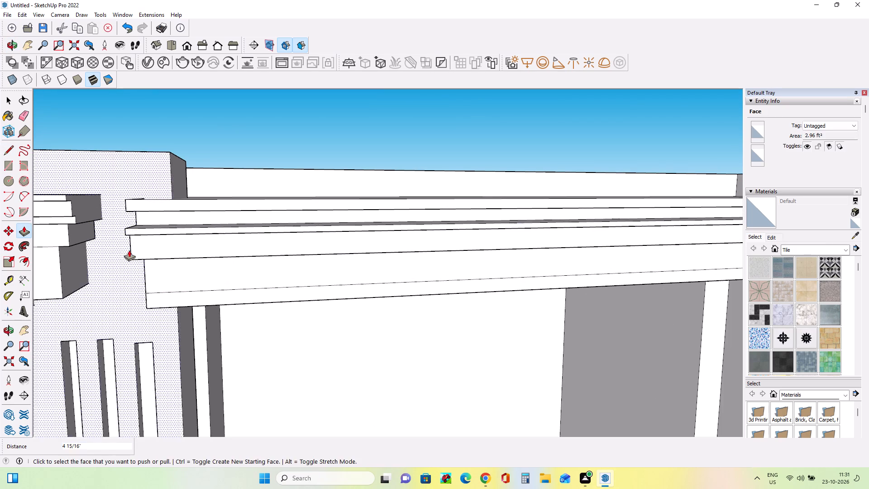
# Draw a line across the balcony slab's end, from the lower front corner of the band beneath the second lip back to the wall.
pyautogui.moveTo(136, 249); pyautogui.dragTo(281, 242, button='middle')
pyautogui.scroll(-2, 195, 259)
pyautogui.moveTo(261, 287); pyautogui.dragTo(237, 289, button='middle')
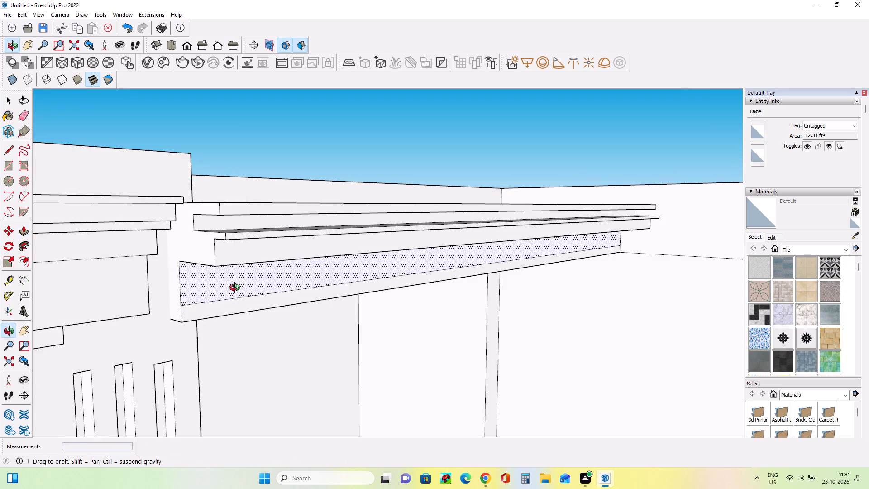
pyautogui.moveTo(237, 289); pyautogui.dragTo(232, 289, button='middle')
pyautogui.click(5, 156)
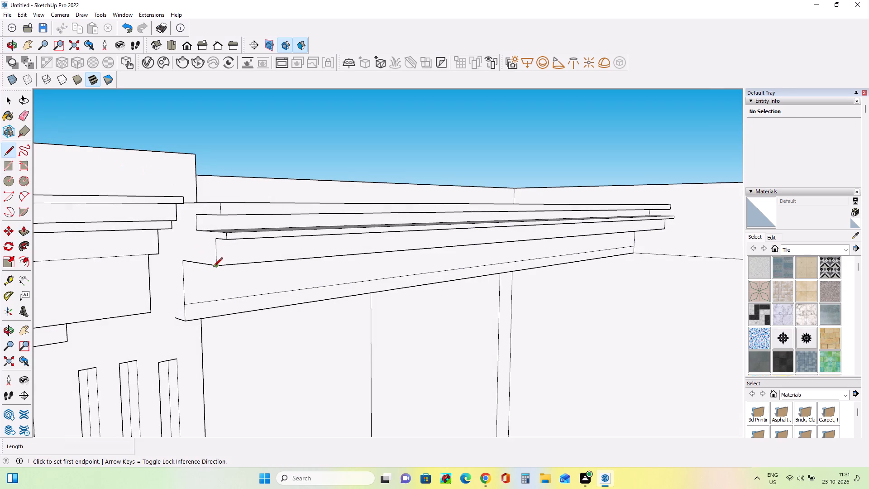
pyautogui.click(214, 268)
pyautogui.moveTo(211, 264); pyautogui.dragTo(201, 264, button='middle')
pyautogui.click(177, 257)
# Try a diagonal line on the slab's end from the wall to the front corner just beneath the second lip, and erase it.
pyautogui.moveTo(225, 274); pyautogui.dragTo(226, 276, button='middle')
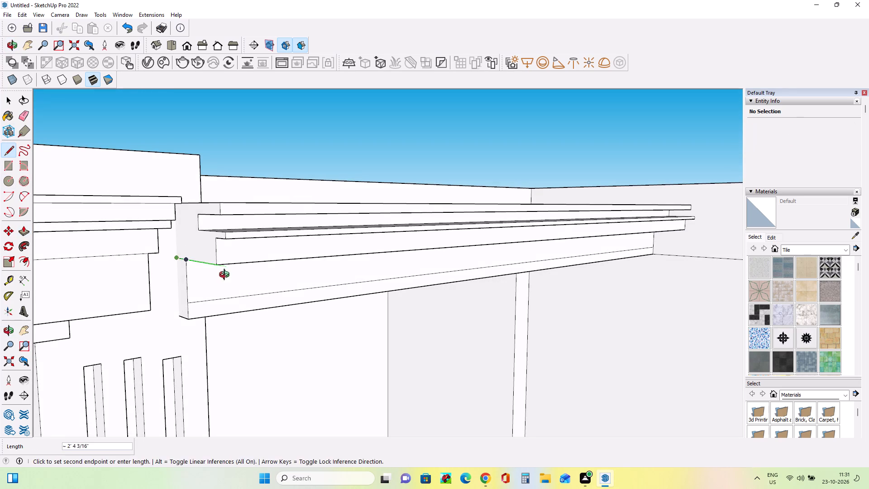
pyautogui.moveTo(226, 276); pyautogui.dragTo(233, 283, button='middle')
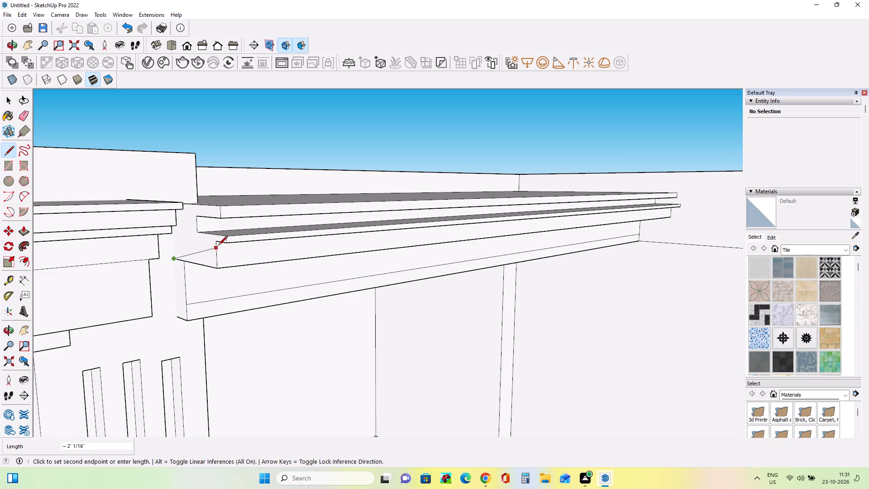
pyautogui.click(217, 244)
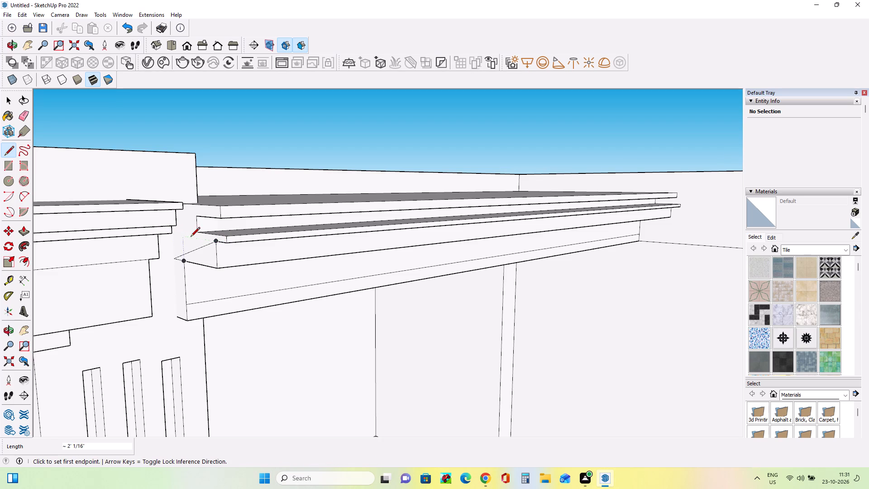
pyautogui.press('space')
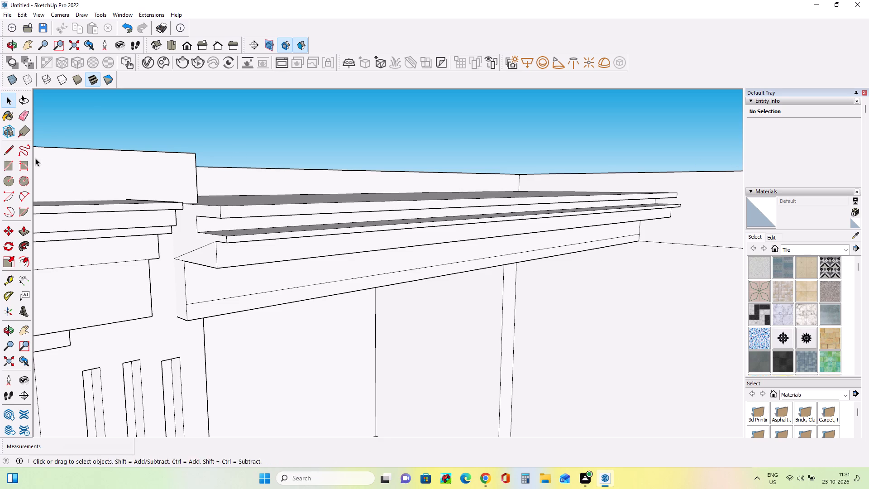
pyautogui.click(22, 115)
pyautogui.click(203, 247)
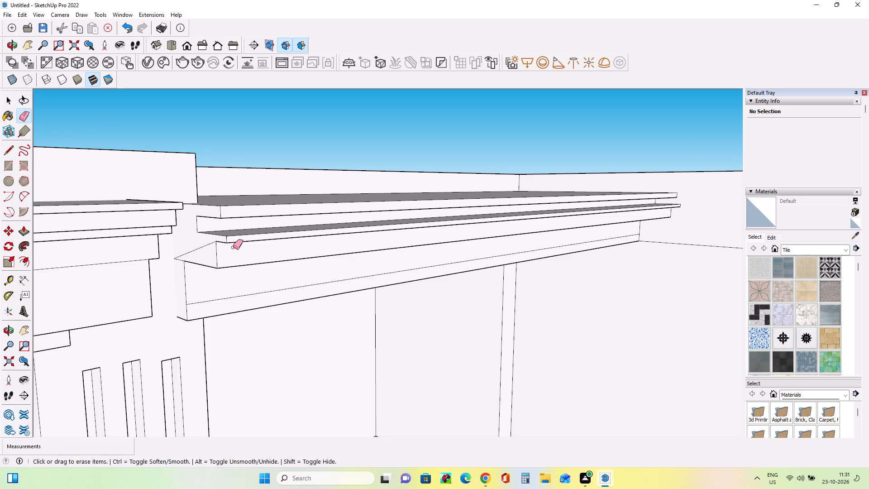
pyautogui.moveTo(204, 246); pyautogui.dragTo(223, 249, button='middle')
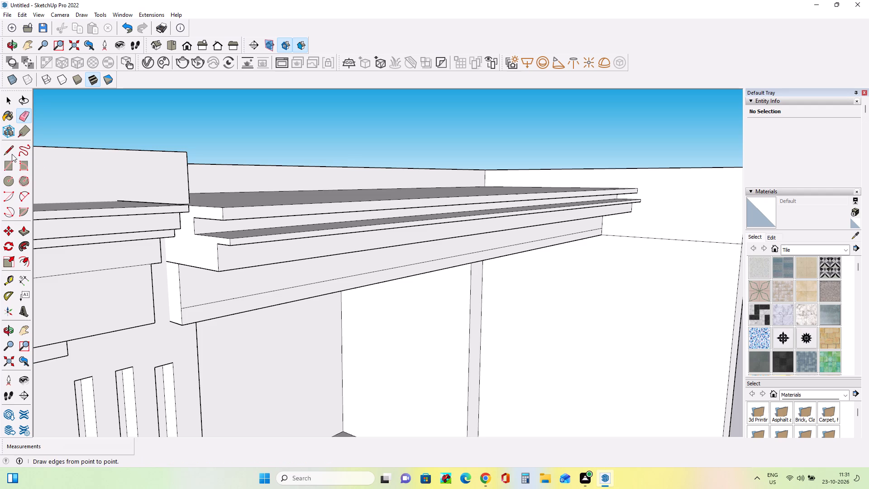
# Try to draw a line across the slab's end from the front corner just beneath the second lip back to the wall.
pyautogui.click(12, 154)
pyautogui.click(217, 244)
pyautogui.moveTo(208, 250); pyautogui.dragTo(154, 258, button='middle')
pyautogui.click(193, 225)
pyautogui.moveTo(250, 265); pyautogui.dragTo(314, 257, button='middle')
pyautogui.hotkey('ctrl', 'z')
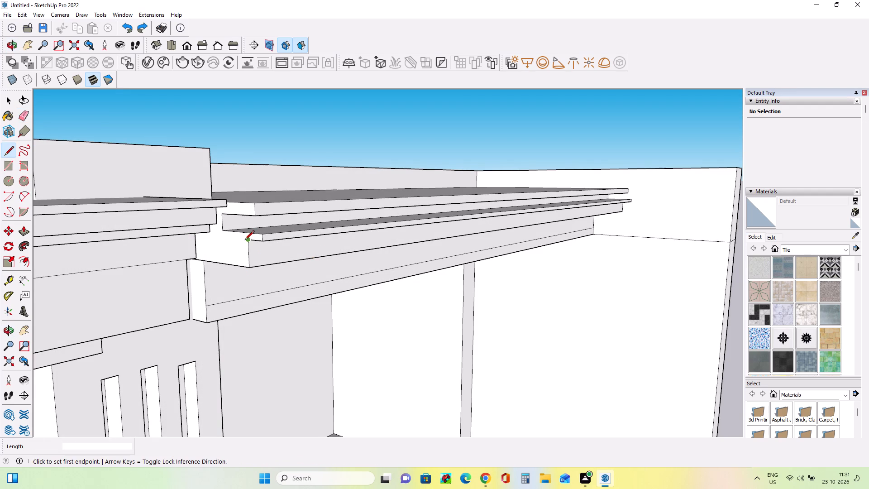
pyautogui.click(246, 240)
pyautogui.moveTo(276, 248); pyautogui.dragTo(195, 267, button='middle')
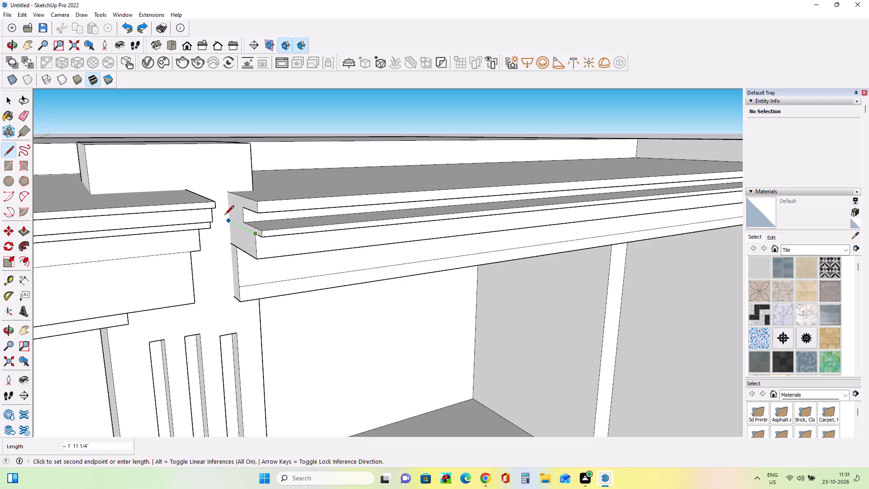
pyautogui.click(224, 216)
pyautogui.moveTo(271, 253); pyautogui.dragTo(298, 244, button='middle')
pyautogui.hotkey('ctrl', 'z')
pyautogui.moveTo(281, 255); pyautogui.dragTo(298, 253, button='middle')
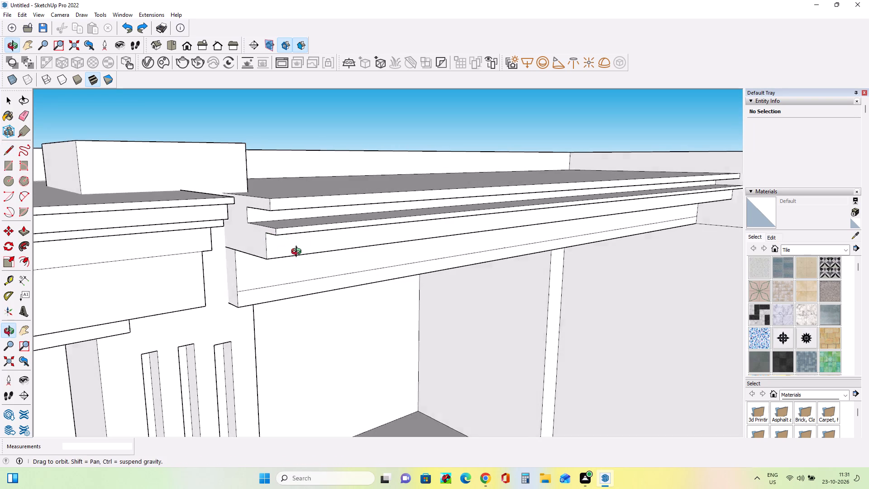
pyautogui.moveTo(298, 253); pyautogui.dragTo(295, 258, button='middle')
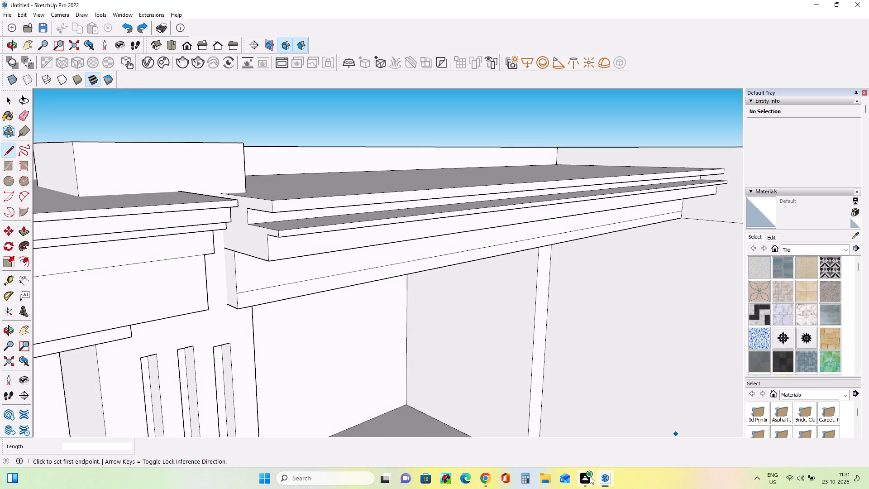
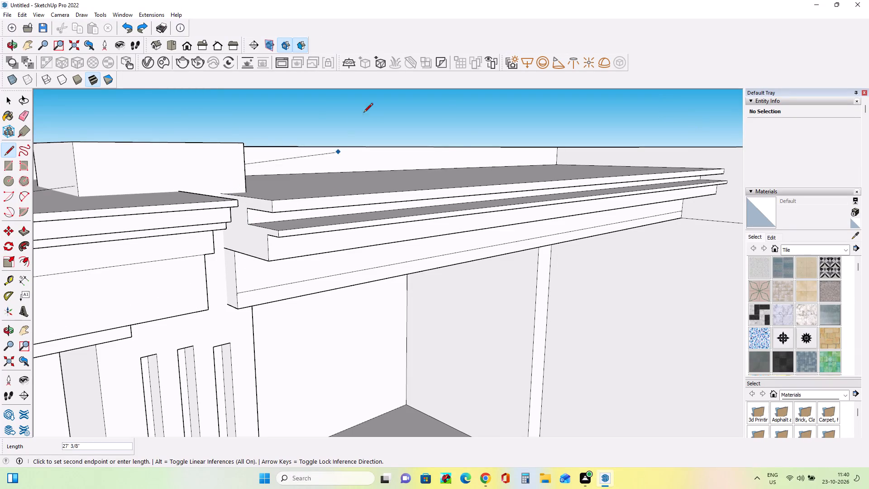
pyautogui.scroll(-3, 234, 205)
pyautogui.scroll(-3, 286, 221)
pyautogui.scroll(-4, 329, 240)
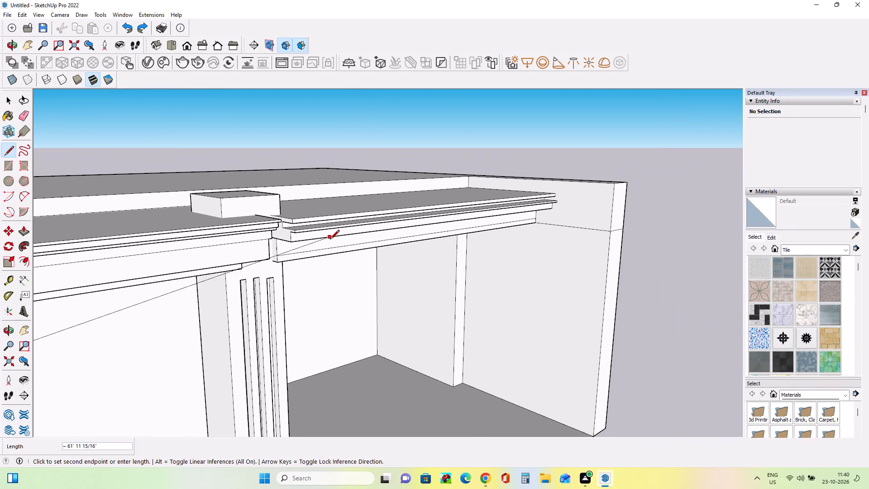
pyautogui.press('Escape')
# Draw a rectangle about 50' by 38' 8" across the building's underside, from the rear corner to the side wall's outer front corner.
pyautogui.scroll(-8, 420, 222)
pyautogui.scroll(1, 421, 221)
pyautogui.scroll(-1, 421, 221)
pyautogui.moveTo(470, 319); pyautogui.dragTo(325, 335, button='middle')
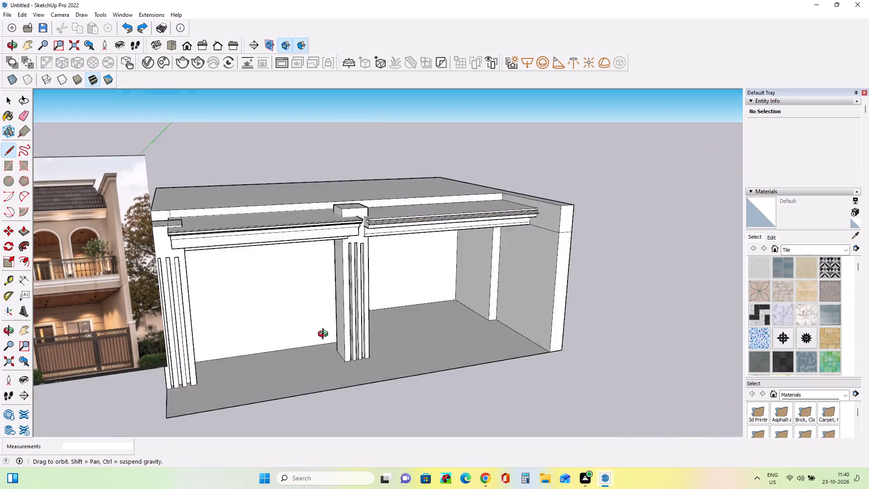
pyautogui.moveTo(325, 335); pyautogui.dragTo(337, 208, button='middle')
pyautogui.scroll(3, 421, 249)
pyautogui.moveTo(412, 277); pyautogui.dragTo(403, 134, button='middle')
pyautogui.scroll(-13, 403, 134)
pyautogui.moveTo(407, 158); pyautogui.dragTo(410, 170, button='middle')
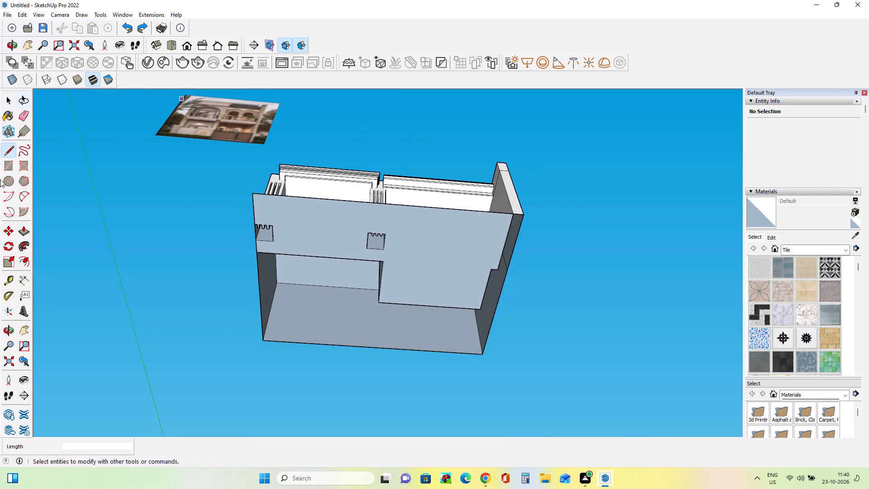
pyautogui.click(10, 165)
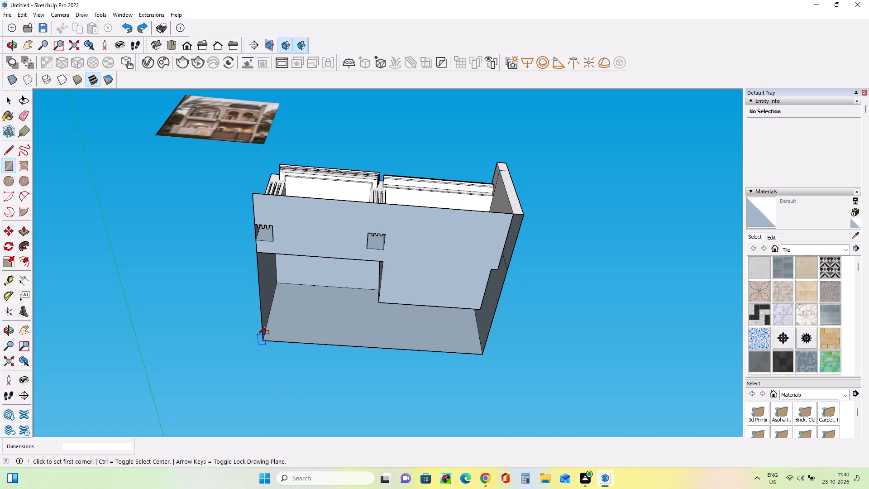
pyautogui.click(263, 342)
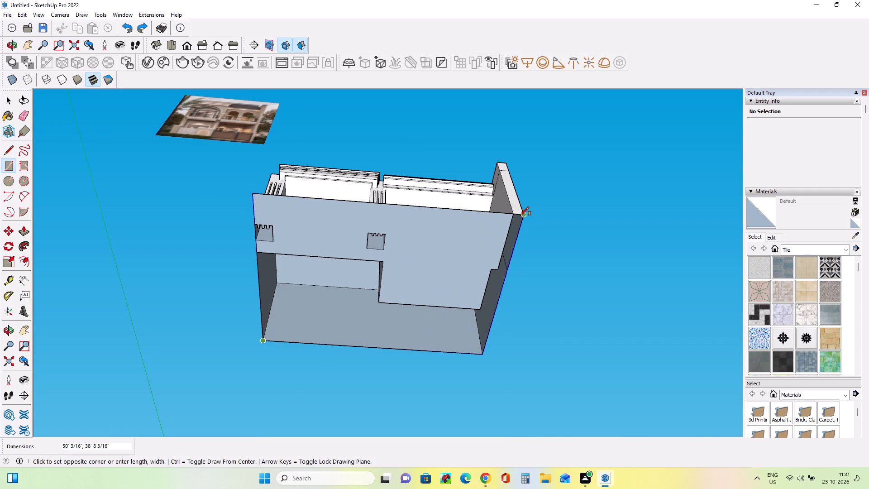
pyautogui.click(520, 216)
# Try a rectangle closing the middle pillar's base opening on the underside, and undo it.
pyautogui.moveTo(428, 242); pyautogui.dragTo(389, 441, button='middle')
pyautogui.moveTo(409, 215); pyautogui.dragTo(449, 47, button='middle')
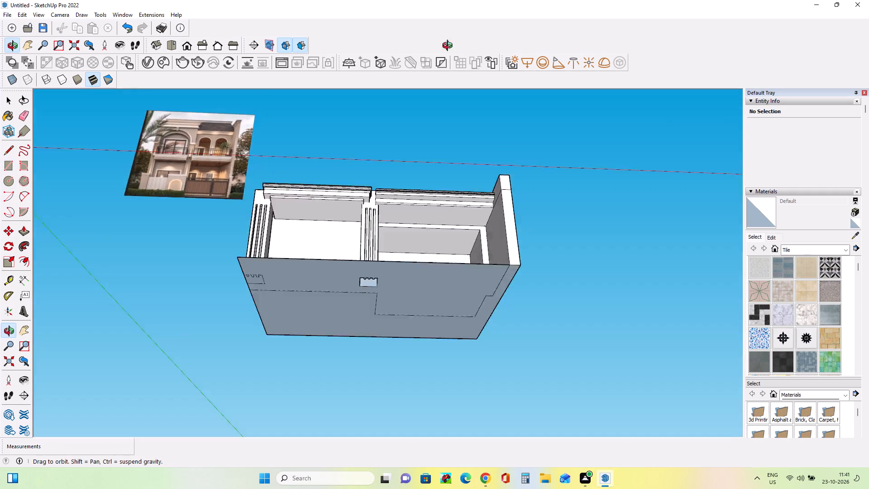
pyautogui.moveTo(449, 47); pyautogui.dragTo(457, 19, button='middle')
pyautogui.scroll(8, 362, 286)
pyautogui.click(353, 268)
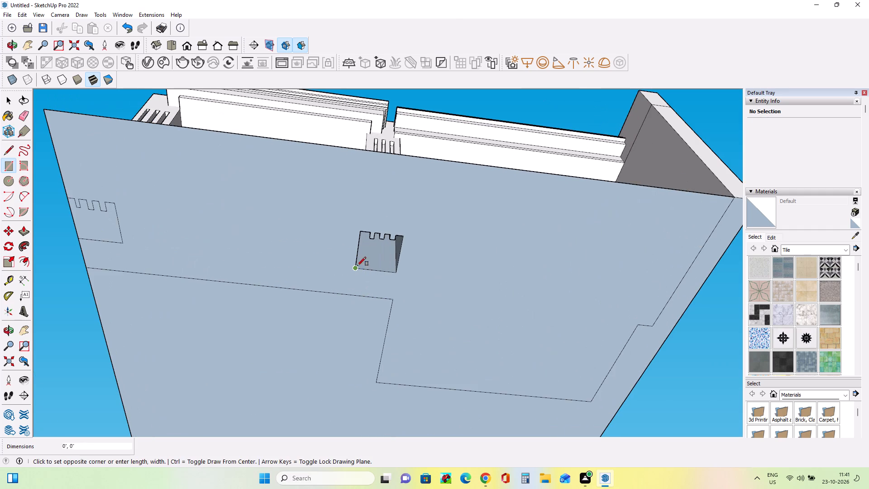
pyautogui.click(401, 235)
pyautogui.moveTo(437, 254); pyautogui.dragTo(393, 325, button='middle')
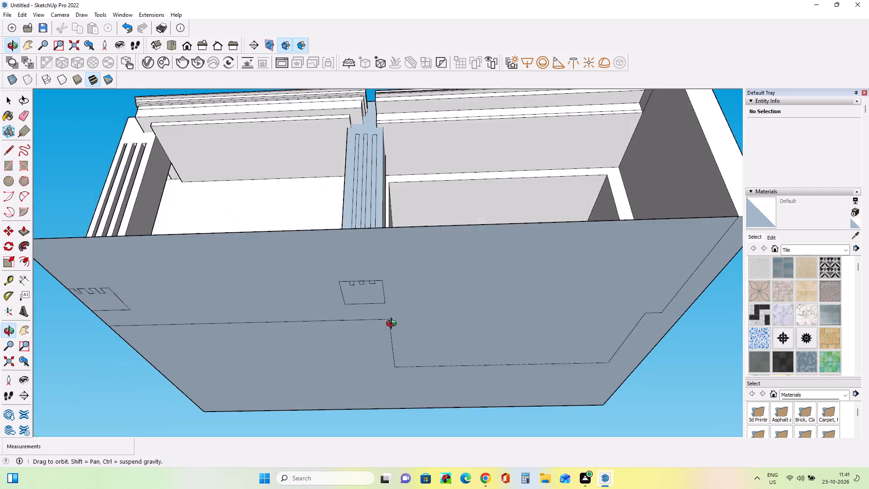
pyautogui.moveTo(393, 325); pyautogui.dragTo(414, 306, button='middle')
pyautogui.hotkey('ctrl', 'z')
# Examine the ground-floor facade, pillars, balcony slabs and roof from several angles and compare them with the reference elevation image.
pyautogui.moveTo(408, 285); pyautogui.dragTo(395, 332, button='middle')
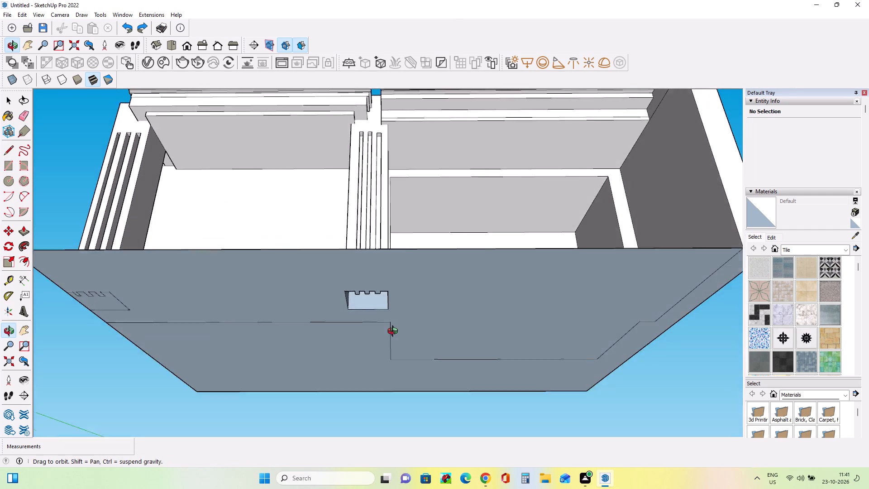
pyautogui.moveTo(395, 332); pyautogui.dragTo(390, 406, button='middle')
pyautogui.moveTo(393, 276); pyautogui.dragTo(386, 329, button='middle')
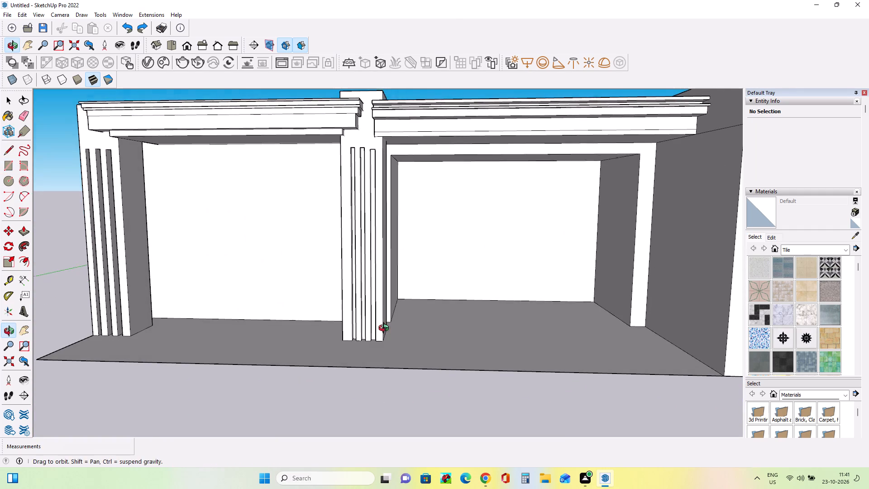
pyautogui.moveTo(386, 329); pyautogui.dragTo(386, 330, button='middle')
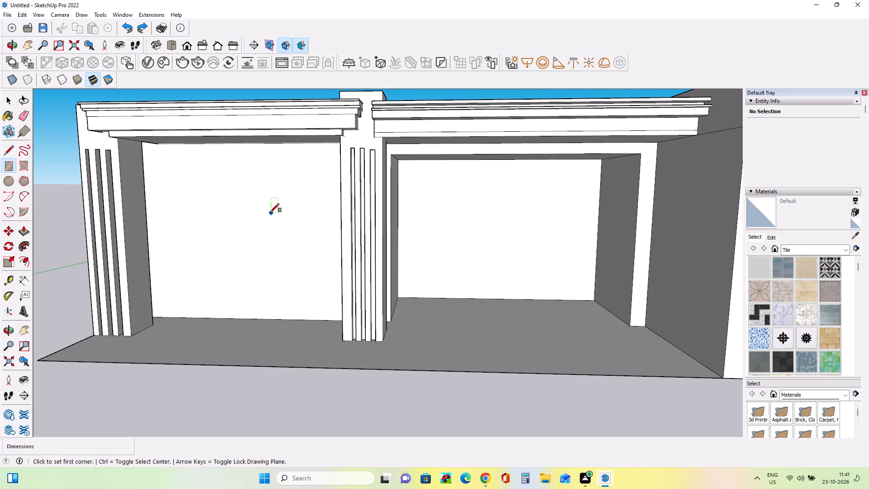
pyautogui.moveTo(286, 247); pyautogui.dragTo(310, 285, button='middle')
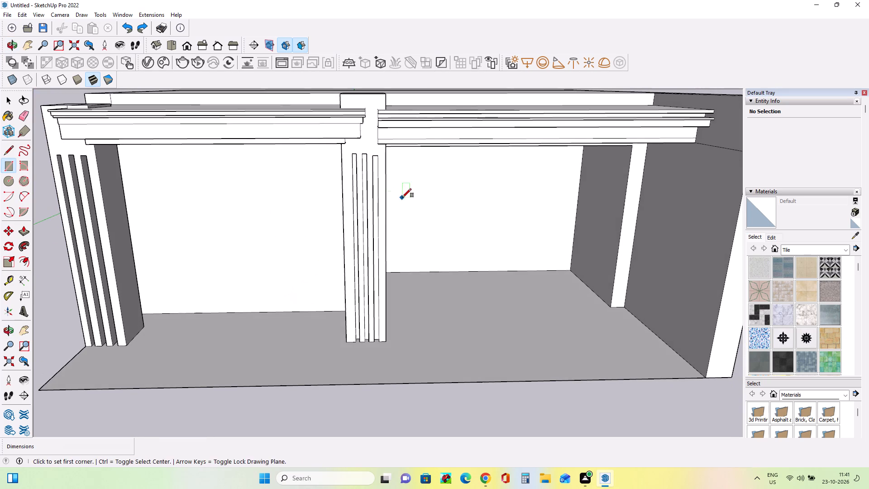
pyautogui.moveTo(406, 208); pyautogui.dragTo(414, 297, button='middle')
pyautogui.moveTo(411, 260); pyautogui.dragTo(411, 274, button='middle')
pyautogui.scroll(-9, 411, 260)
pyautogui.moveTo(377, 240); pyautogui.dragTo(370, 170, button='middle')
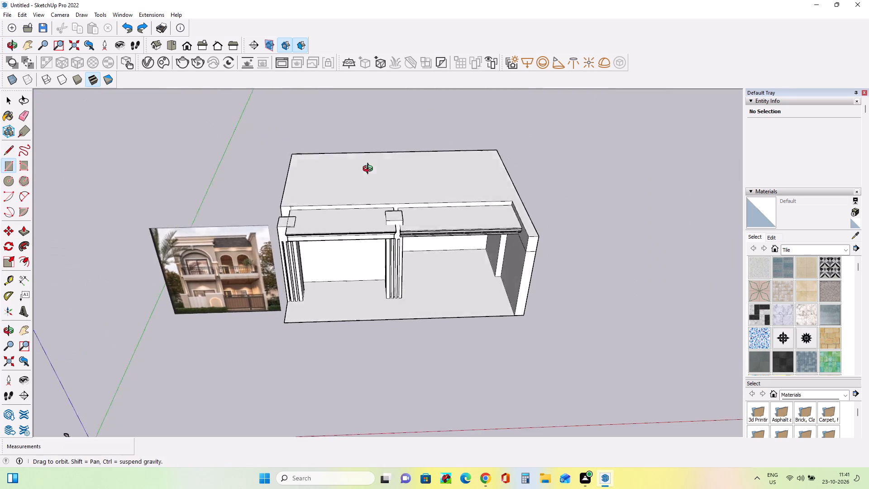
pyautogui.moveTo(370, 170); pyautogui.dragTo(370, 115, button='middle')
pyautogui.scroll(5, 362, 145)
pyautogui.moveTo(368, 171); pyautogui.dragTo(372, 180, button='middle')
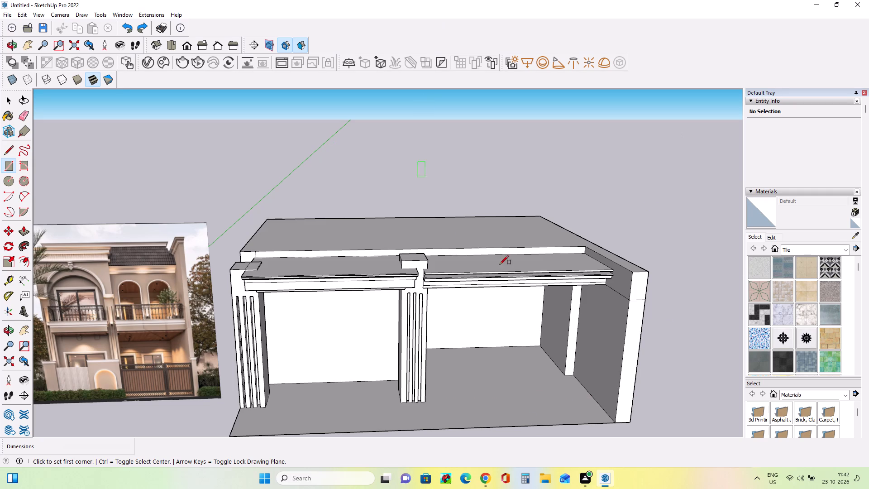
pyautogui.moveTo(461, 238); pyautogui.dragTo(462, 225, button='middle')
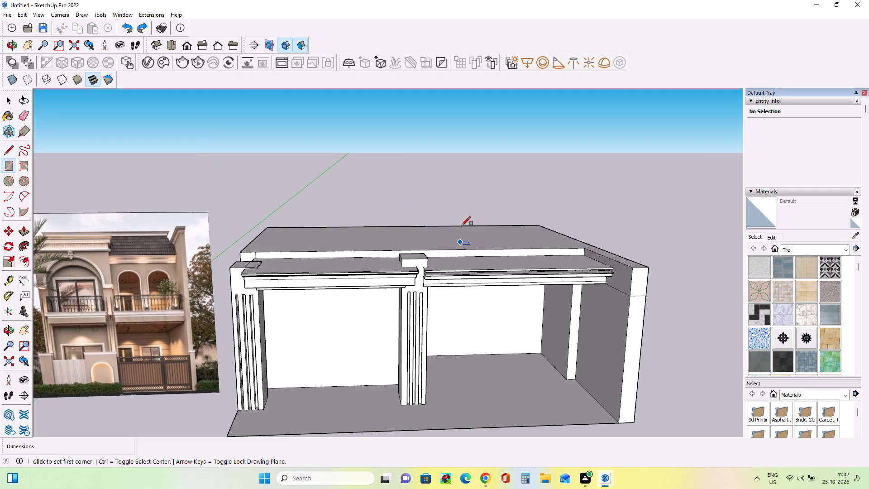
pyautogui.scroll(-2, 462, 225)
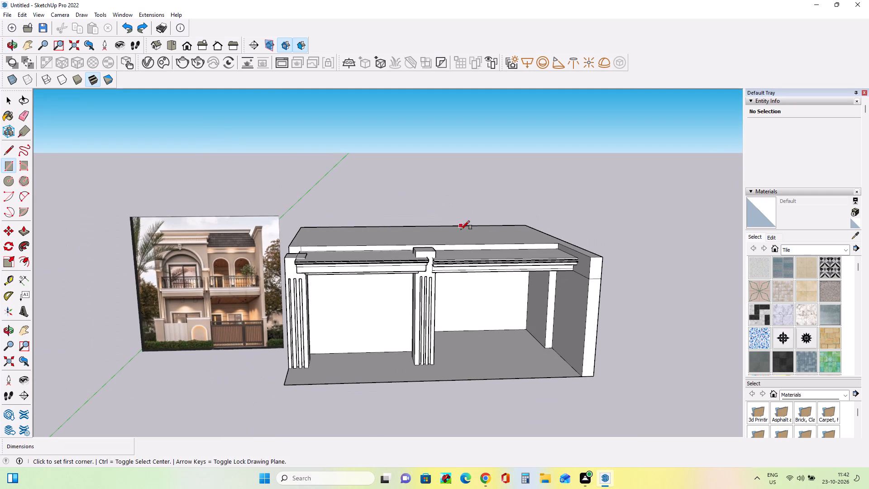
pyautogui.moveTo(462, 238); pyautogui.dragTo(469, 257, button='middle')
pyautogui.moveTo(463, 240); pyautogui.dragTo(469, 257, button='right')
pyautogui.moveTo(469, 257); pyautogui.dragTo(470, 265, button='middle')
pyautogui.moveTo(457, 234); pyautogui.dragTo(463, 260, button='middle')
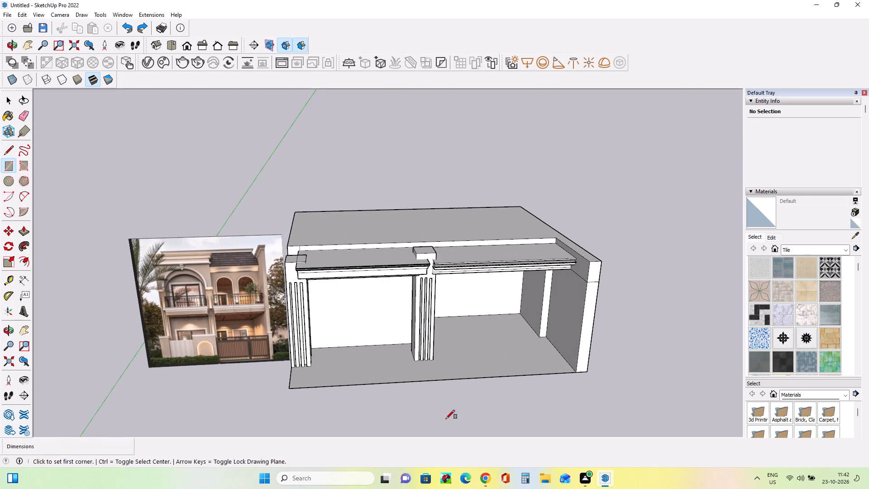
pyautogui.moveTo(384, 283); pyautogui.dragTo(413, 250, button='middle')
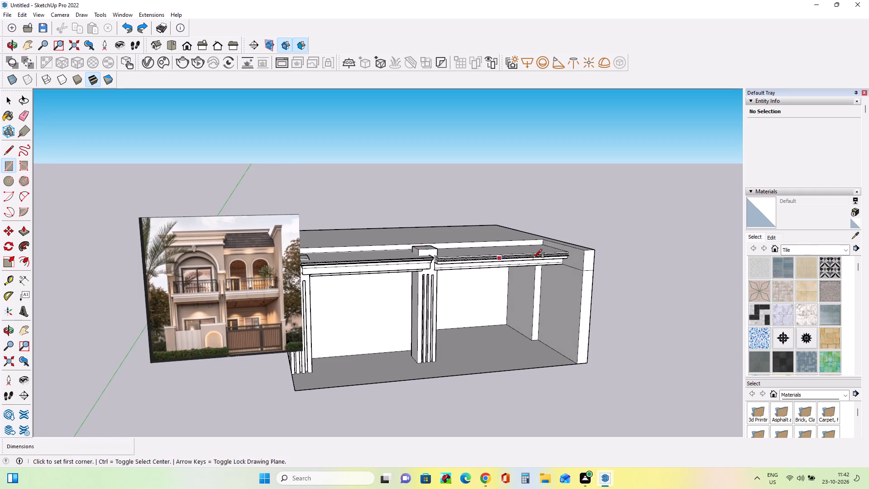
pyautogui.moveTo(533, 259); pyautogui.dragTo(437, 244, button='middle')
pyautogui.scroll(3, 316, 234)
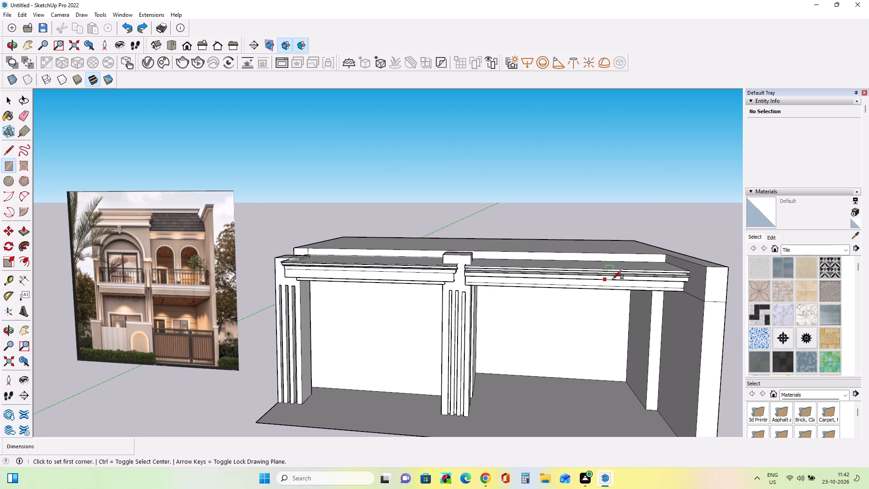
pyautogui.moveTo(485, 254); pyautogui.dragTo(565, 225, button='middle')
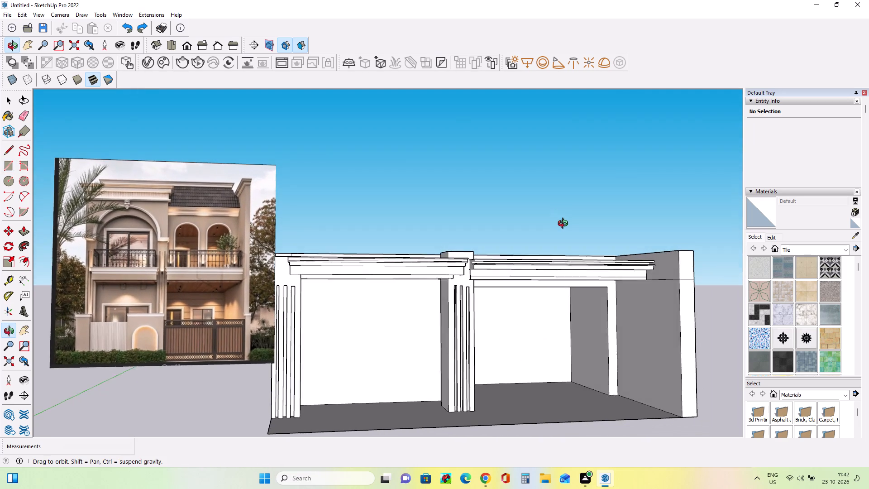
pyautogui.moveTo(565, 225); pyautogui.dragTo(565, 225, button='middle')
pyautogui.scroll(3, 373, 260)
pyautogui.moveTo(542, 270); pyautogui.dragTo(510, 302, button='middle')
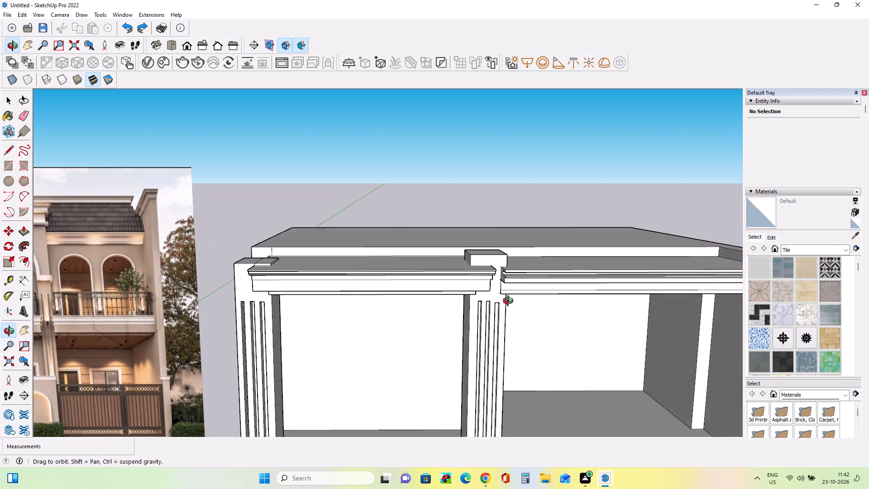
pyautogui.moveTo(510, 302); pyautogui.dragTo(510, 301, button='middle')
pyautogui.scroll(-4, 510, 301)
pyautogui.moveTo(513, 291); pyautogui.dragTo(517, 300, button='middle')
pyautogui.scroll(-1, 517, 300)
pyautogui.scroll(3, 370, 270)
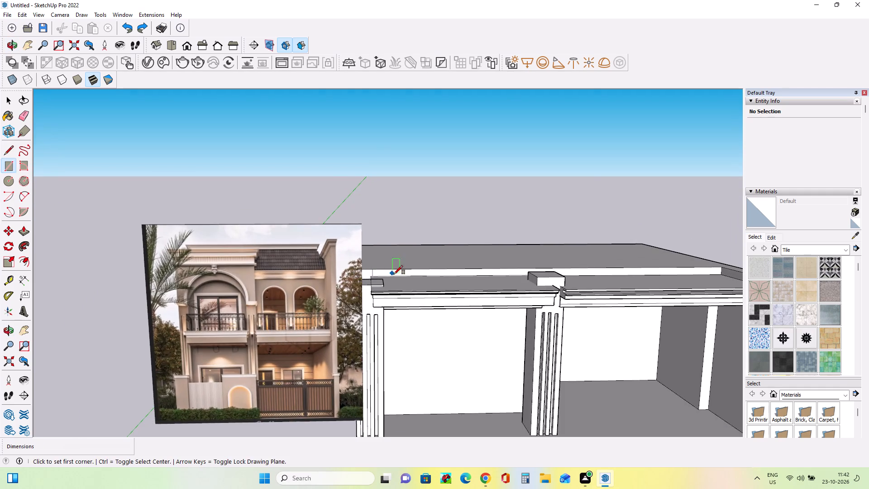
pyautogui.moveTo(394, 274); pyautogui.dragTo(399, 293, button='middle')
pyautogui.scroll(2, 447, 254)
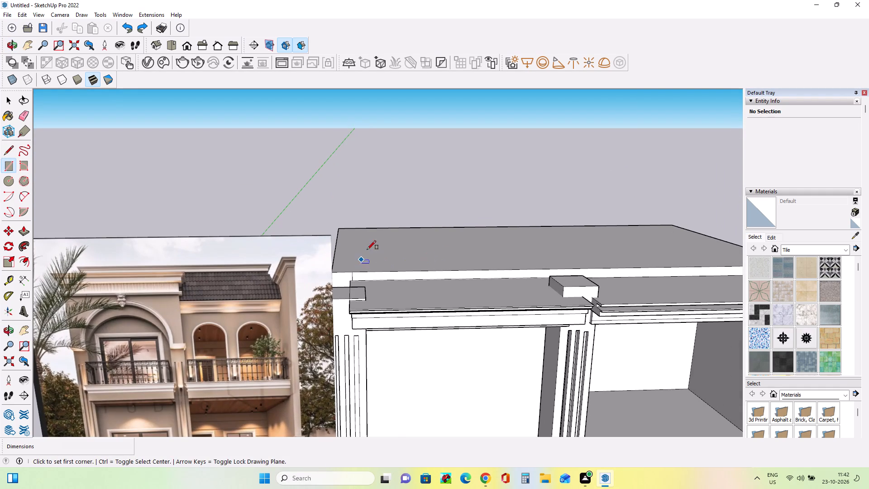
pyautogui.scroll(-2, 376, 249)
pyautogui.scroll(3, 492, 255)
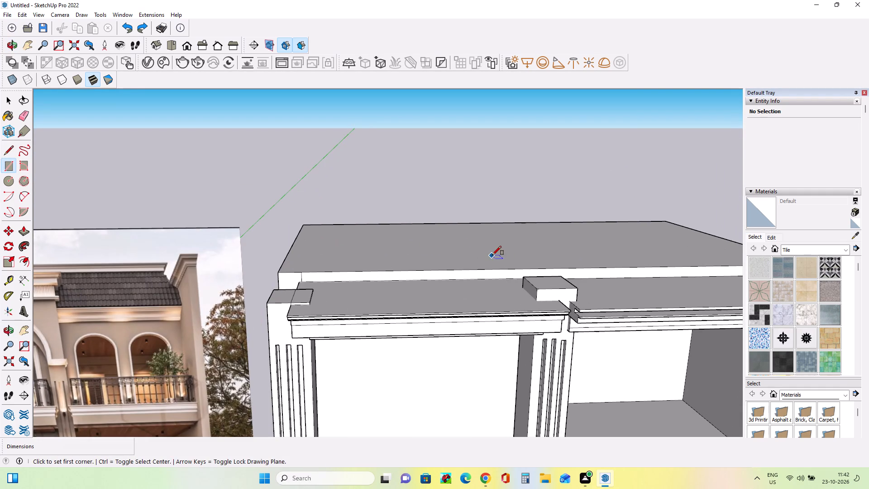
pyautogui.middleClick(492, 255)
pyautogui.scroll(-2, 493, 259)
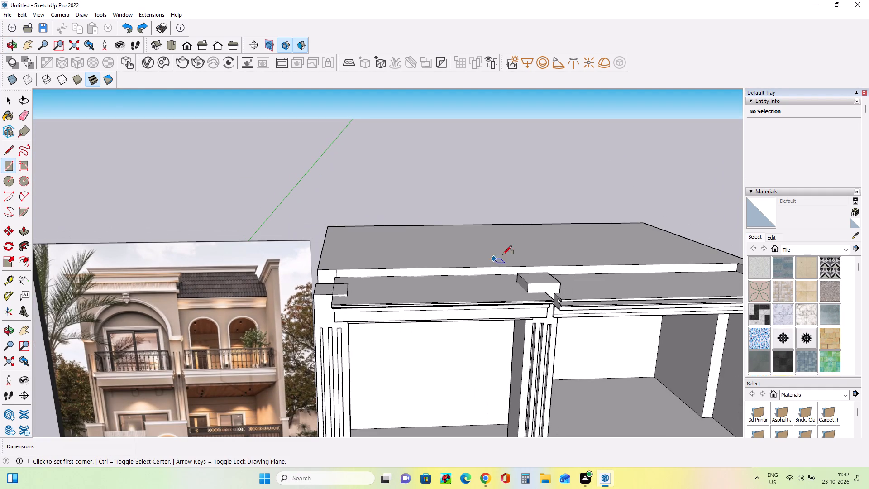
pyautogui.scroll(-4, 350, 251)
pyautogui.scroll(-1, 425, 254)
pyautogui.moveTo(427, 262); pyautogui.dragTo(431, 279, button='middle')
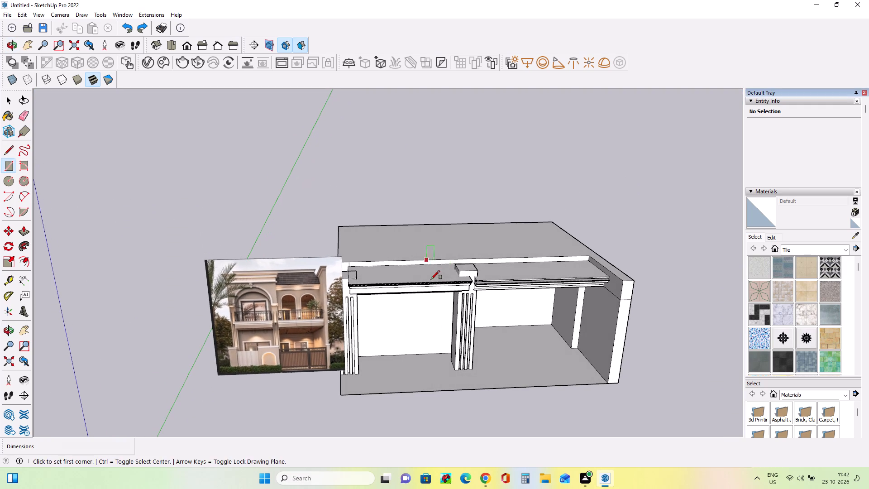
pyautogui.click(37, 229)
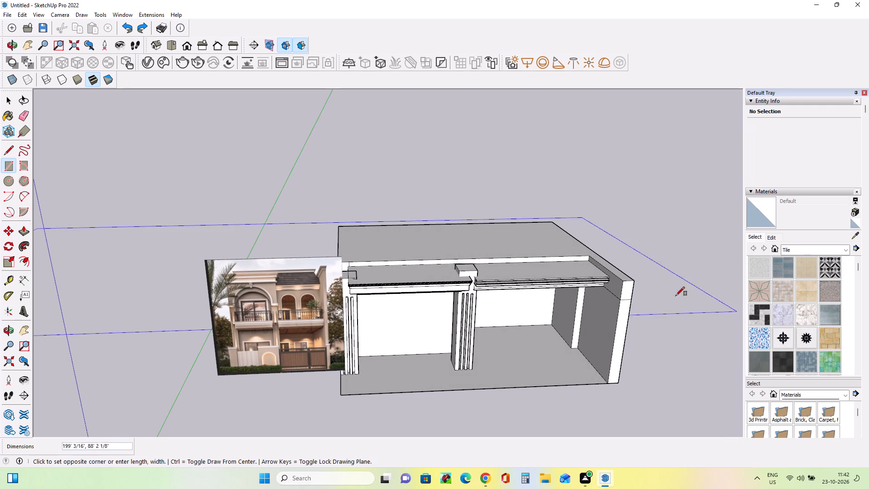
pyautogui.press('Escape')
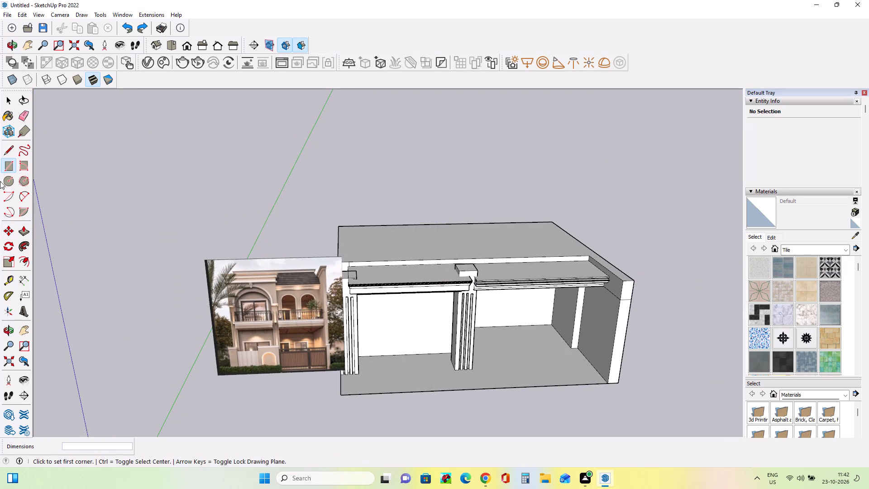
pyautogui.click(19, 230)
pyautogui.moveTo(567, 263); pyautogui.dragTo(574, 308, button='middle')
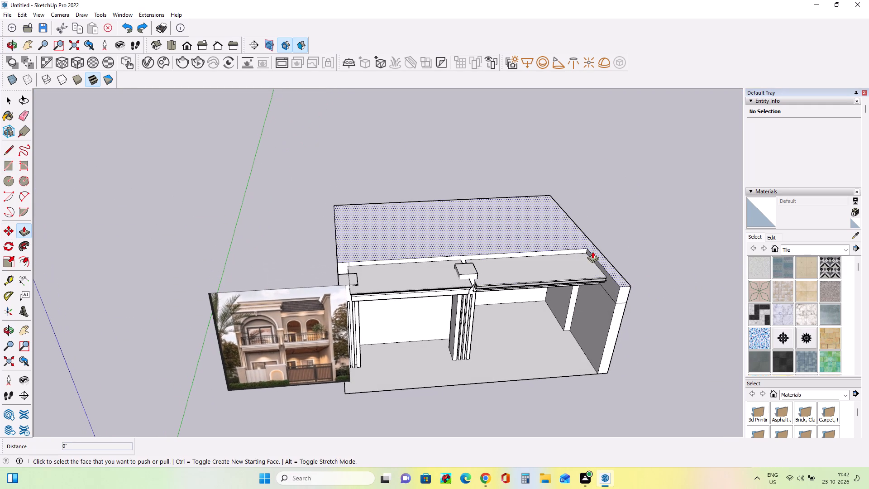
# Draw a line across the roof slab's top along the side wall's inner face, from the slab's front corner to the rear edge.
pyautogui.click(13, 153)
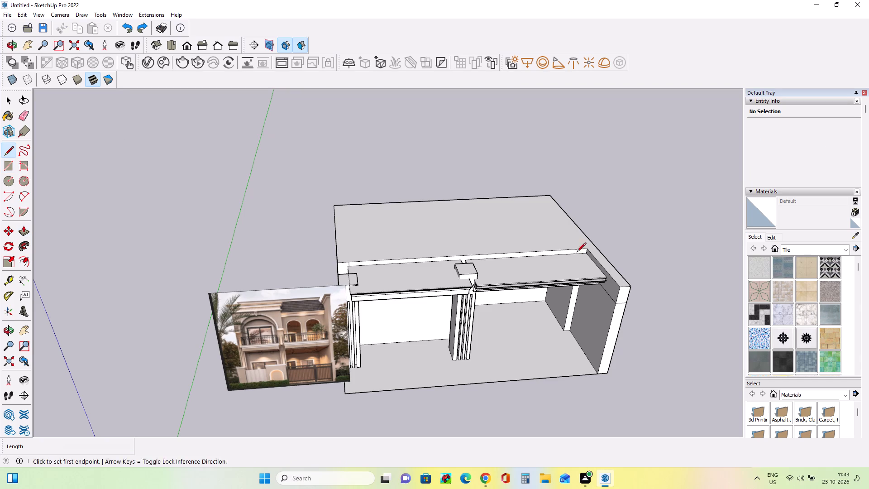
pyautogui.moveTo(588, 272); pyautogui.dragTo(593, 315, button='middle')
pyautogui.scroll(3, 590, 247)
pyautogui.click(585, 240)
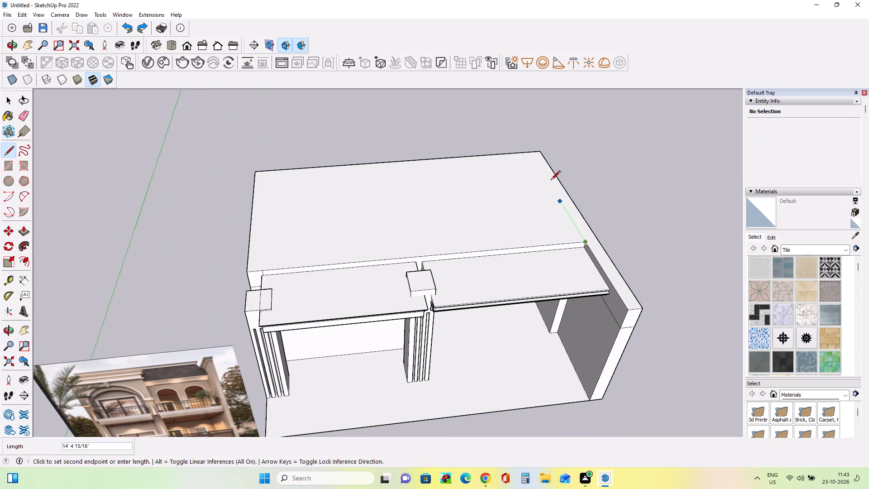
pyautogui.click(534, 154)
# Push/Pull the separated strip on top of the side wall upward, raising the wall well above the roof slab.
pyautogui.moveTo(451, 294); pyautogui.dragTo(415, 286, button='middle')
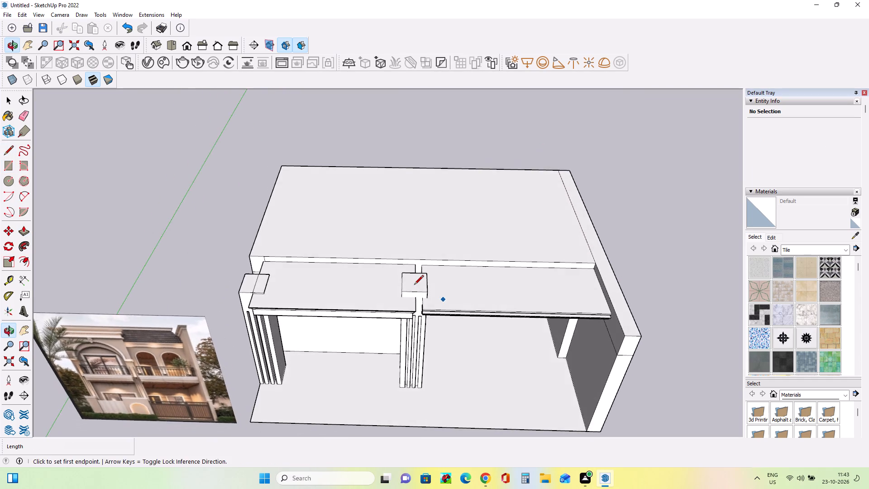
pyautogui.scroll(-3, 414, 285)
pyautogui.moveTo(419, 288); pyautogui.dragTo(430, 297, button='middle')
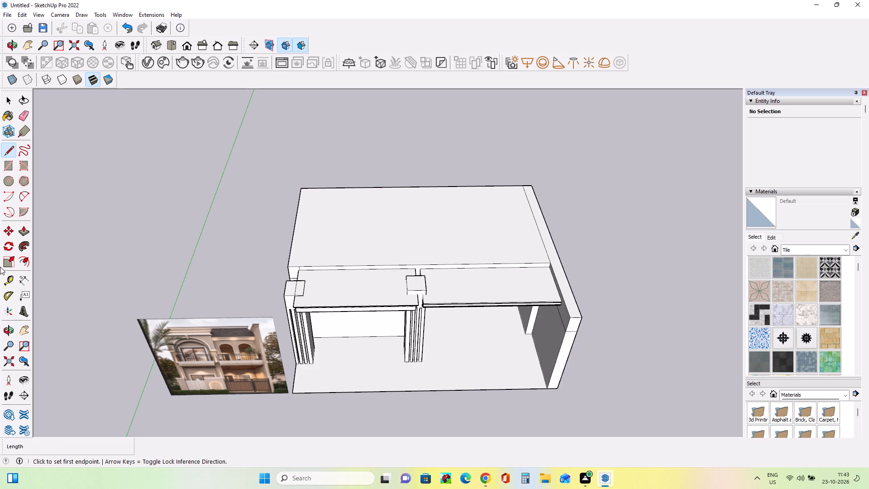
pyautogui.click(23, 225)
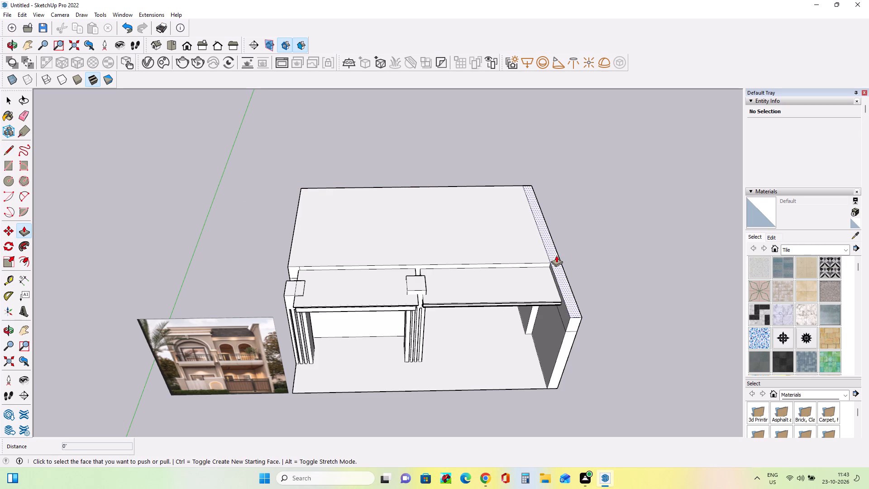
pyautogui.click(556, 255)
pyautogui.click(557, 128)
pyautogui.moveTo(548, 337); pyautogui.dragTo(544, 297, button='middle')
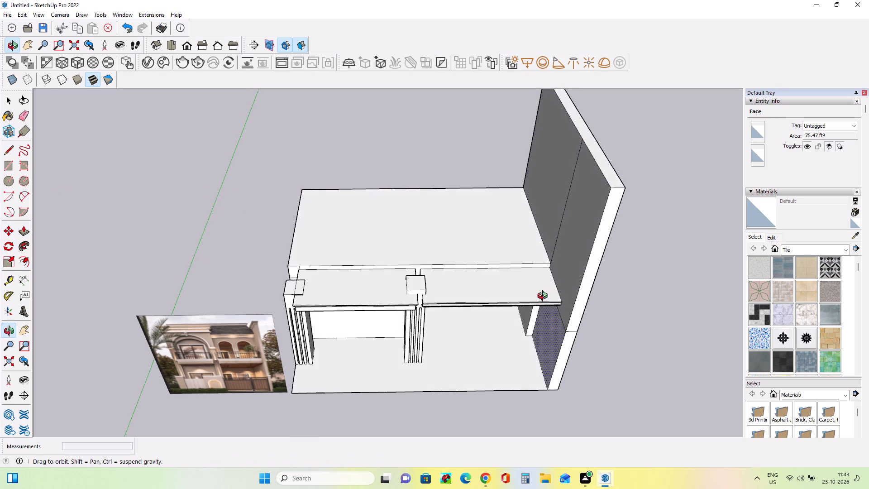
# Push/Pull the ground-floor roof slab's top face up about 11' 1" to form the upper-storey mass beside the tall side wall.
pyautogui.moveTo(544, 297); pyautogui.dragTo(563, 187, button='middle')
pyautogui.moveTo(535, 276); pyautogui.dragTo(550, 272, button='middle')
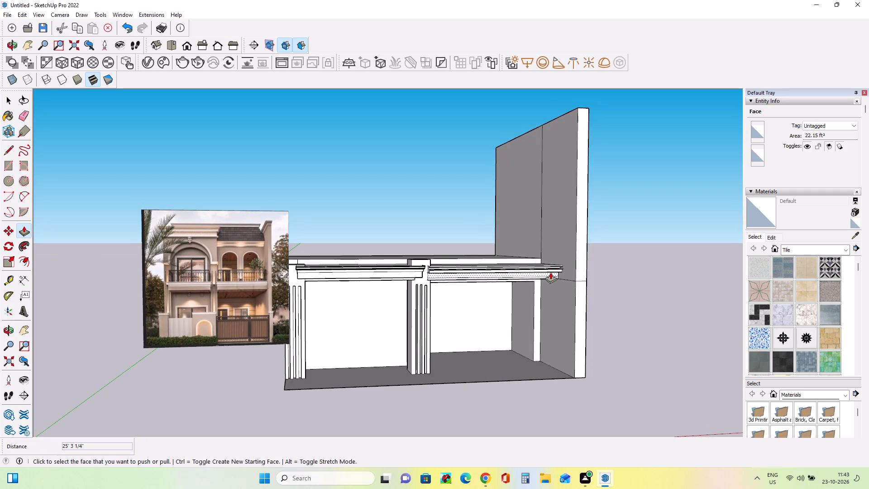
pyautogui.moveTo(522, 285); pyautogui.dragTo(478, 338, button='middle')
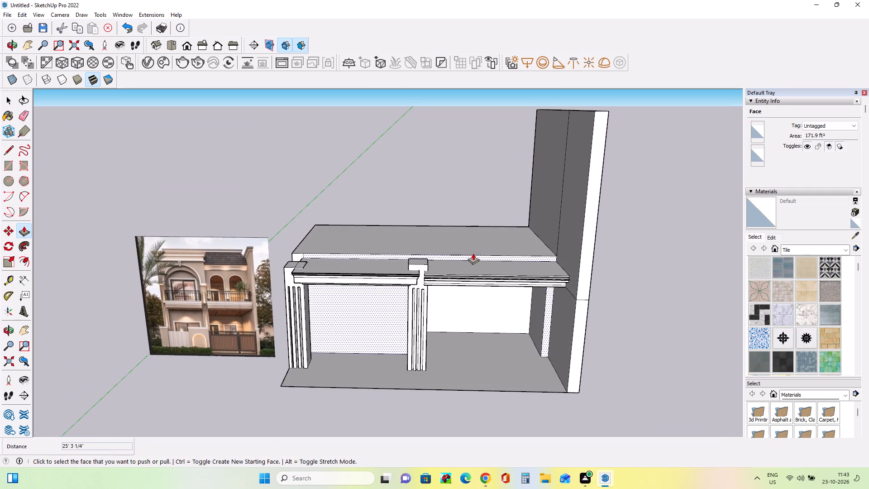
pyautogui.moveTo(480, 264); pyautogui.dragTo(489, 299, button='middle')
pyautogui.scroll(2, 400, 252)
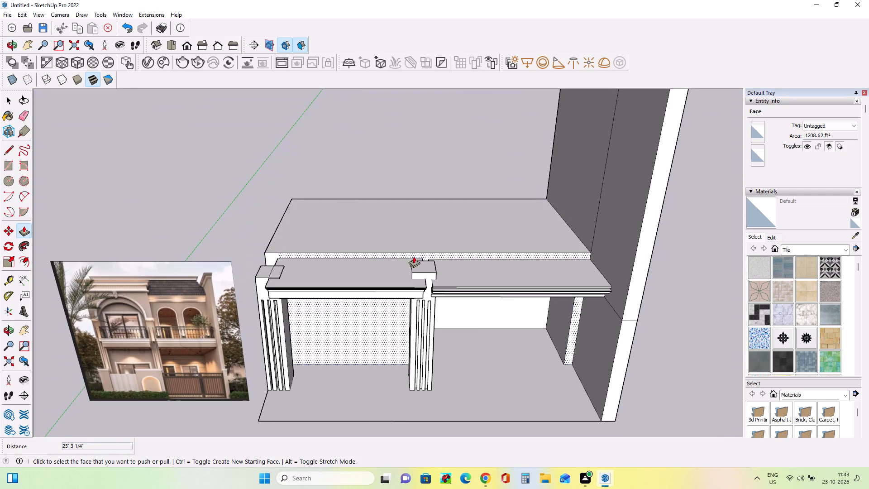
pyautogui.moveTo(415, 257); pyautogui.dragTo(443, 230, button='middle')
pyautogui.click(367, 237)
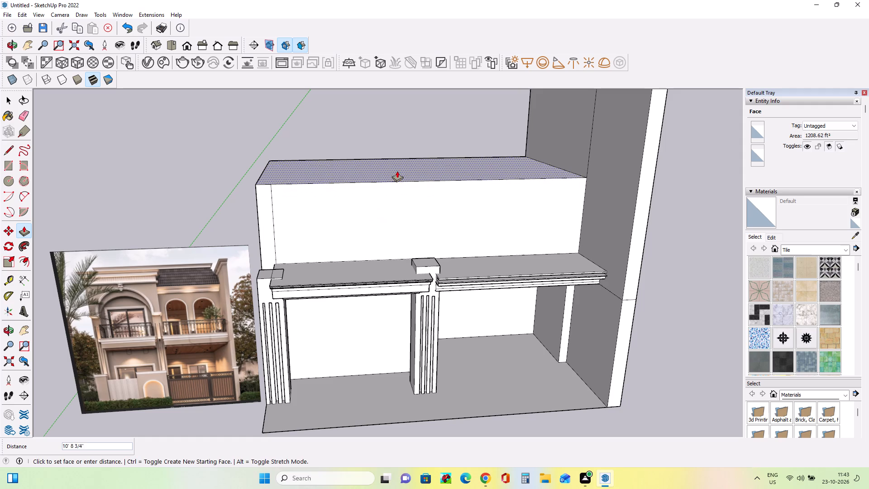
pyautogui.click(398, 169)
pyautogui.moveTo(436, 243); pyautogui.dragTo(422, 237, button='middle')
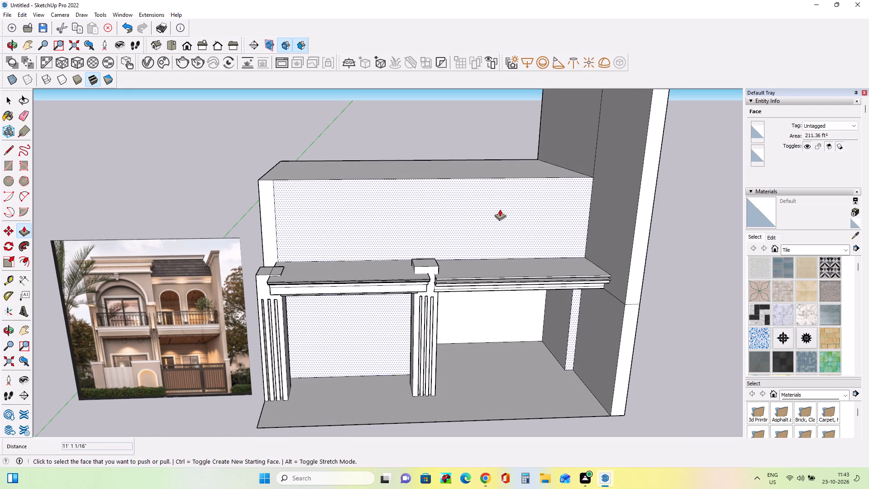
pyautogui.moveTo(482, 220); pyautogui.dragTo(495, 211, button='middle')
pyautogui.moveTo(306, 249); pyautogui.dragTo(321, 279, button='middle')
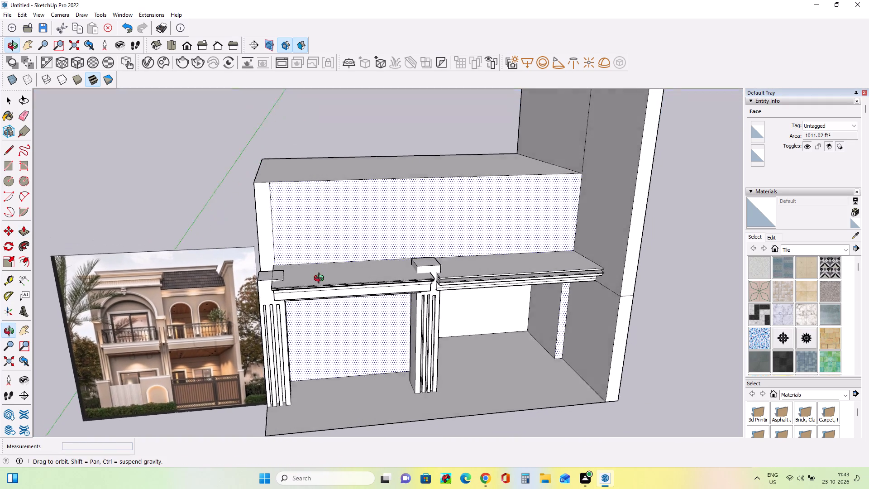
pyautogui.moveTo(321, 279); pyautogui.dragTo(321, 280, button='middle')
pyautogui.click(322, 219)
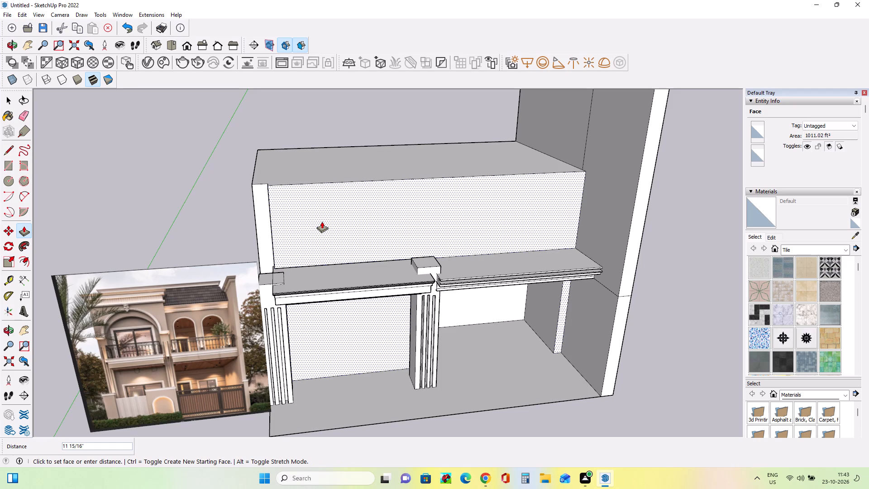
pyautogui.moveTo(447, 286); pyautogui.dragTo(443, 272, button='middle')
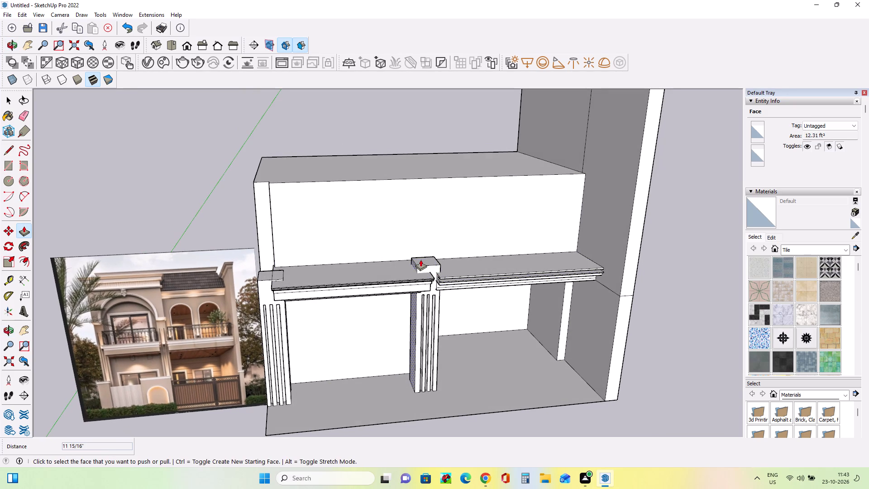
# Push/Pull the raised block on top of the middle pillar down about 1' 1" towards the balcony slabs' level.
pyautogui.click(425, 255)
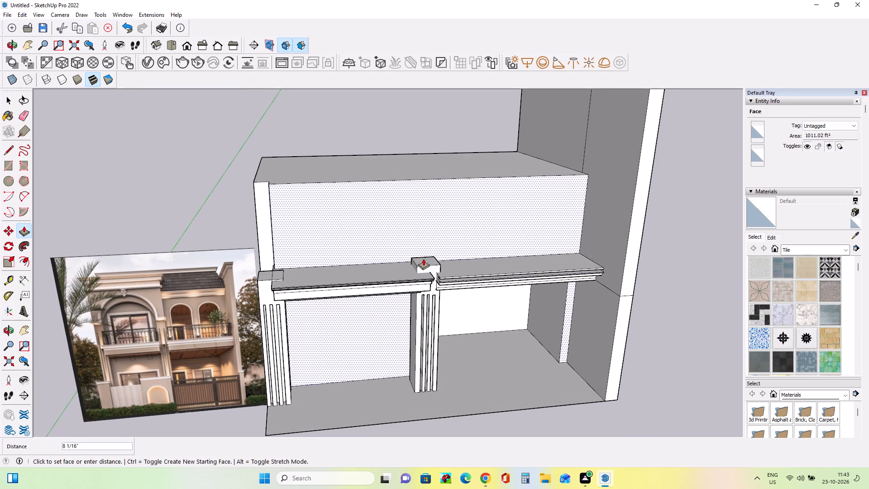
pyautogui.moveTo(422, 263); pyautogui.dragTo(421, 272)
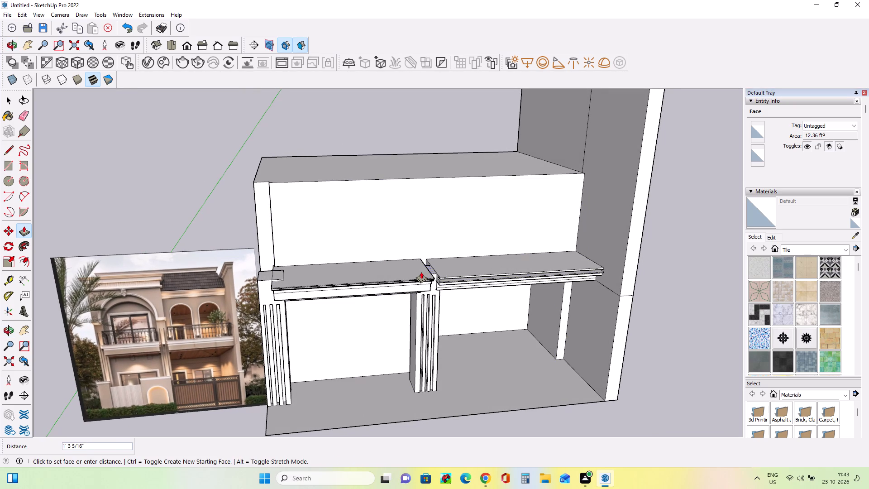
pyautogui.moveTo(421, 272); pyautogui.dragTo(419, 270)
# Examine the pillars, balcony slabs and upper wall from several angles and compare them with the reference elevation's balconies and upper storey.
pyautogui.scroll(3, 258, 308)
pyautogui.scroll(5, 98, 361)
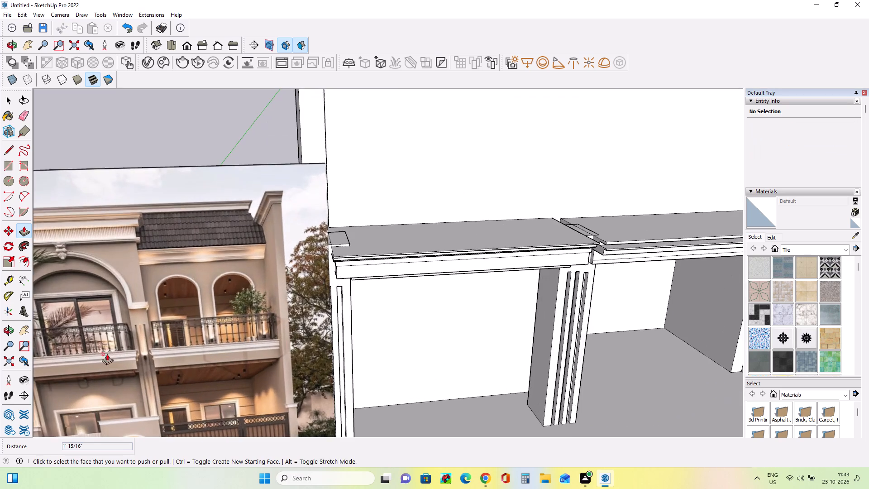
pyautogui.scroll(6, 107, 354)
pyautogui.scroll(-12, 130, 344)
pyautogui.moveTo(528, 342); pyautogui.dragTo(514, 323, button='middle')
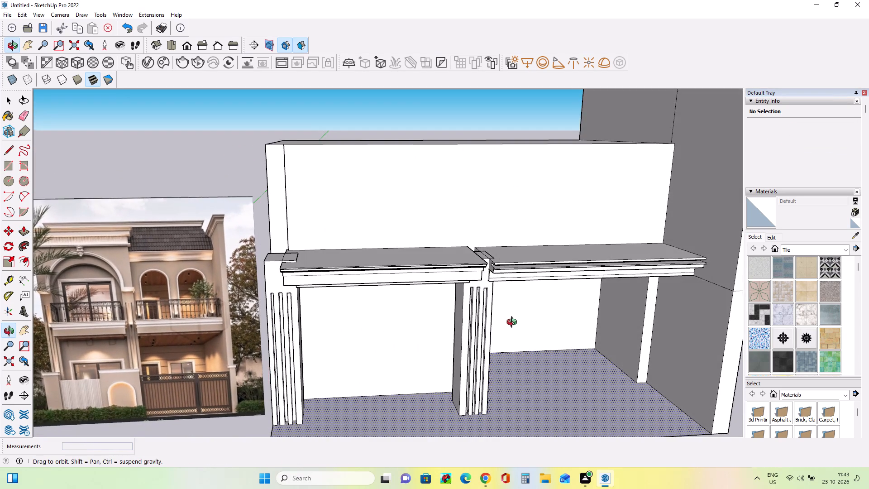
pyautogui.moveTo(514, 323); pyautogui.dragTo(507, 333, button='middle')
pyautogui.scroll(3, 477, 296)
pyautogui.moveTo(477, 295); pyautogui.dragTo(488, 291, button='middle')
pyautogui.scroll(-3, 488, 291)
pyautogui.scroll(3, 161, 355)
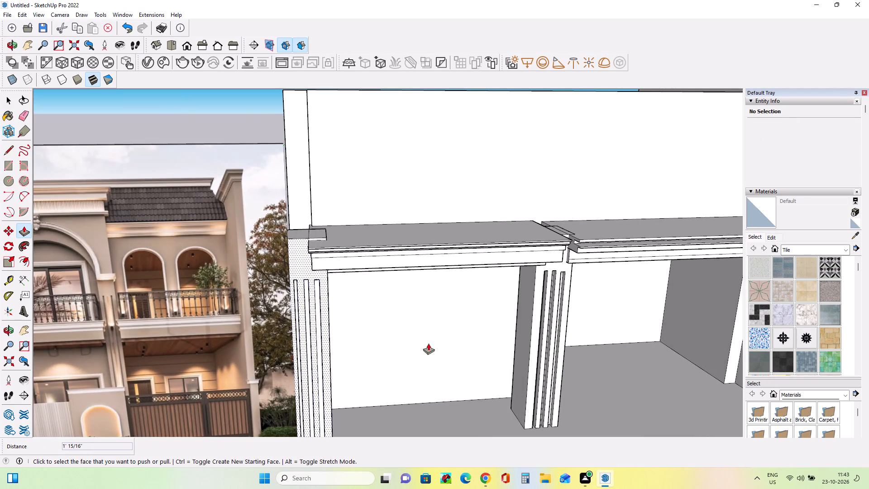
pyautogui.middleClick(428, 343)
pyautogui.moveTo(481, 330); pyautogui.dragTo(456, 327, button='middle')
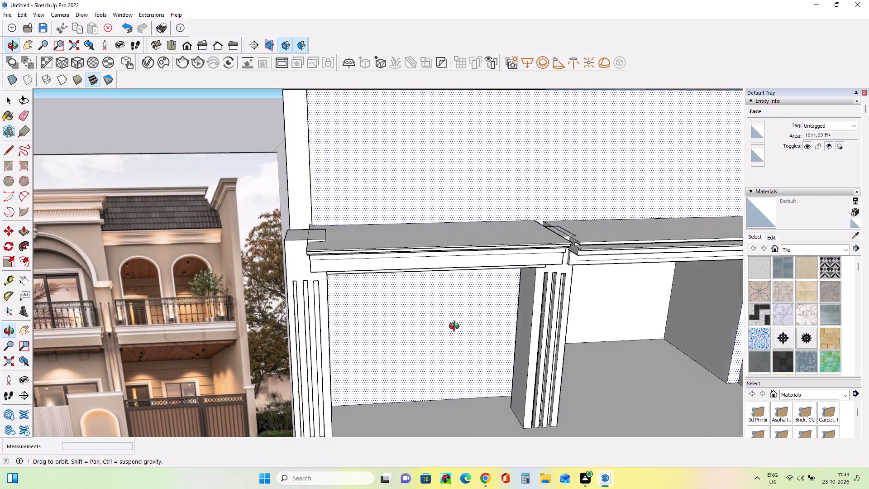
pyautogui.moveTo(456, 327); pyautogui.dragTo(397, 326, button='middle')
pyautogui.moveTo(572, 280); pyautogui.dragTo(579, 291, button='middle')
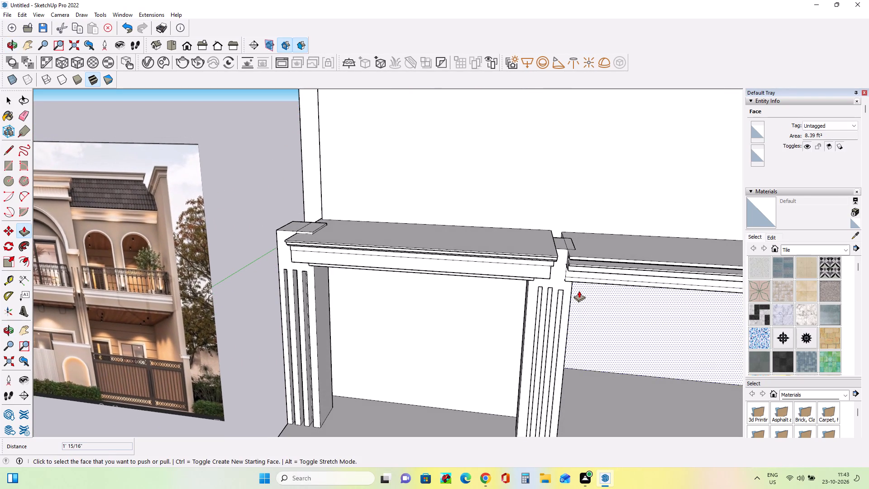
pyautogui.scroll(-2, 579, 291)
pyautogui.moveTo(503, 307); pyautogui.dragTo(549, 294, button='middle')
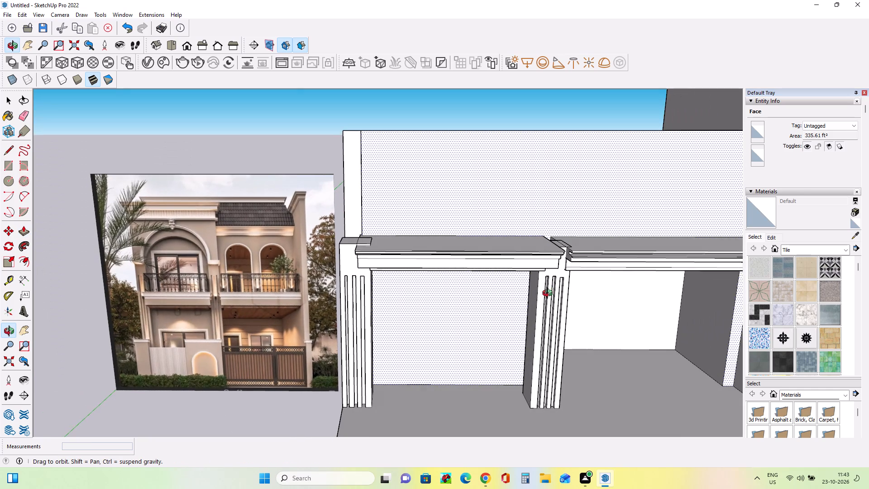
pyautogui.moveTo(549, 294); pyautogui.dragTo(550, 297, button='middle')
pyautogui.moveTo(449, 280); pyautogui.dragTo(423, 283, button='middle')
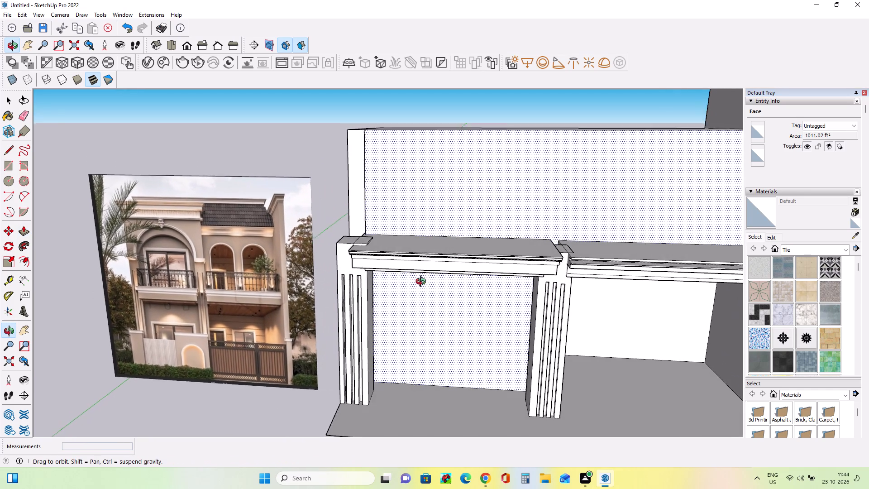
pyautogui.moveTo(423, 283); pyautogui.dragTo(451, 293, button='middle')
pyautogui.scroll(-2, 400, 272)
pyautogui.moveTo(501, 282); pyautogui.dragTo(506, 290, button='middle')
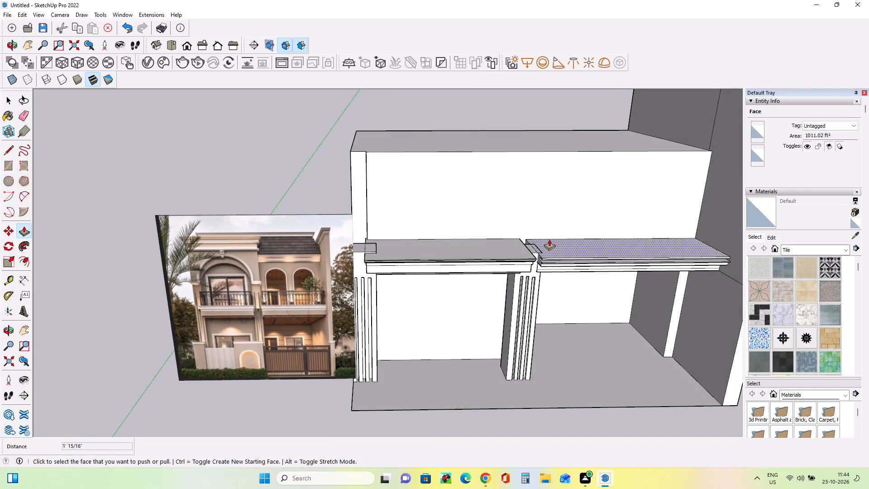
# Push/Pull the upper-storey mass's top face up about another 3' 8".
pyautogui.moveTo(568, 234); pyautogui.dragTo(523, 246, button='middle')
pyautogui.scroll(-6, 523, 246)
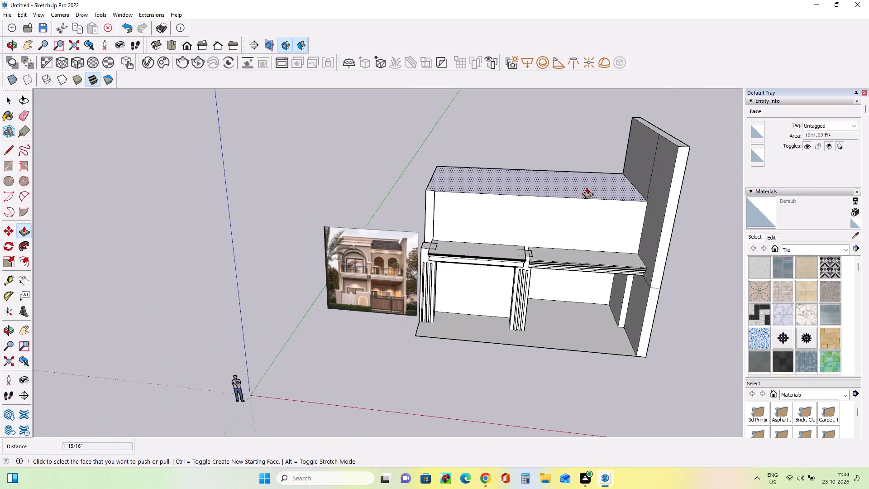
pyautogui.click(587, 187)
pyautogui.moveTo(590, 192); pyautogui.dragTo(592, 176)
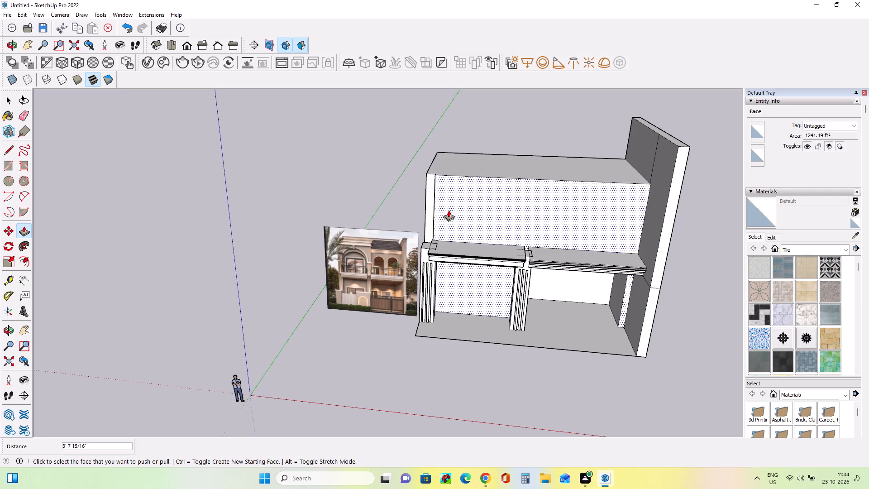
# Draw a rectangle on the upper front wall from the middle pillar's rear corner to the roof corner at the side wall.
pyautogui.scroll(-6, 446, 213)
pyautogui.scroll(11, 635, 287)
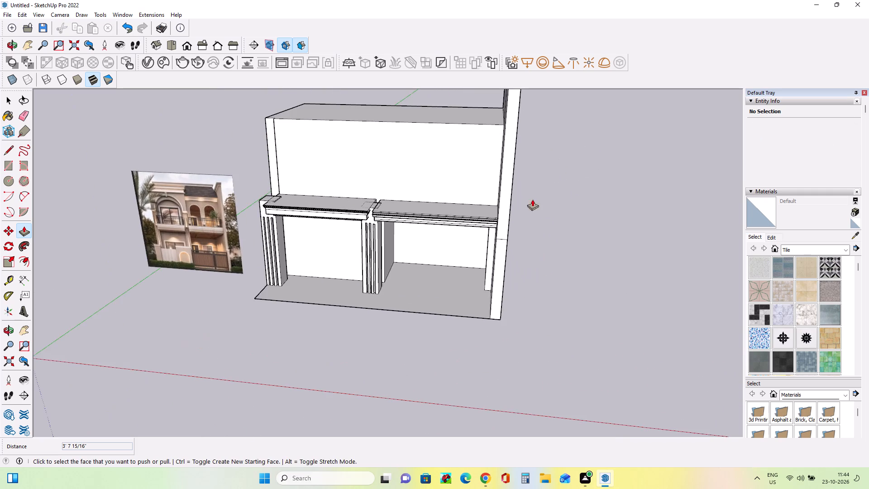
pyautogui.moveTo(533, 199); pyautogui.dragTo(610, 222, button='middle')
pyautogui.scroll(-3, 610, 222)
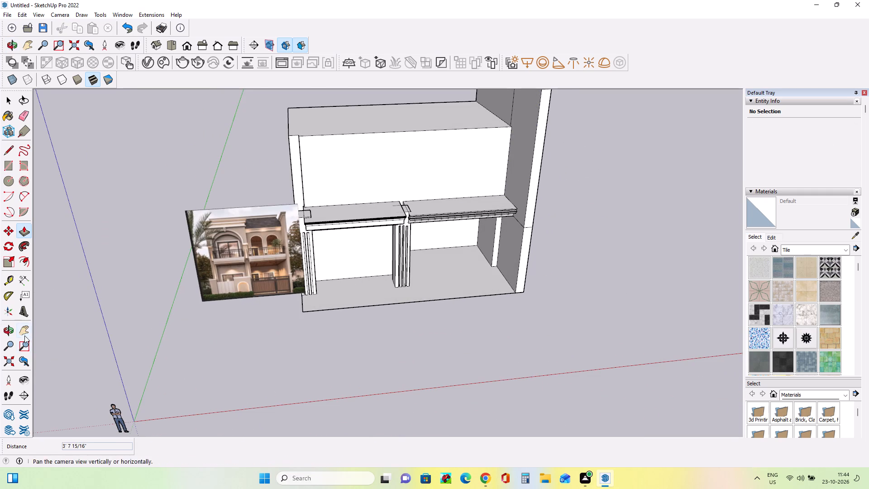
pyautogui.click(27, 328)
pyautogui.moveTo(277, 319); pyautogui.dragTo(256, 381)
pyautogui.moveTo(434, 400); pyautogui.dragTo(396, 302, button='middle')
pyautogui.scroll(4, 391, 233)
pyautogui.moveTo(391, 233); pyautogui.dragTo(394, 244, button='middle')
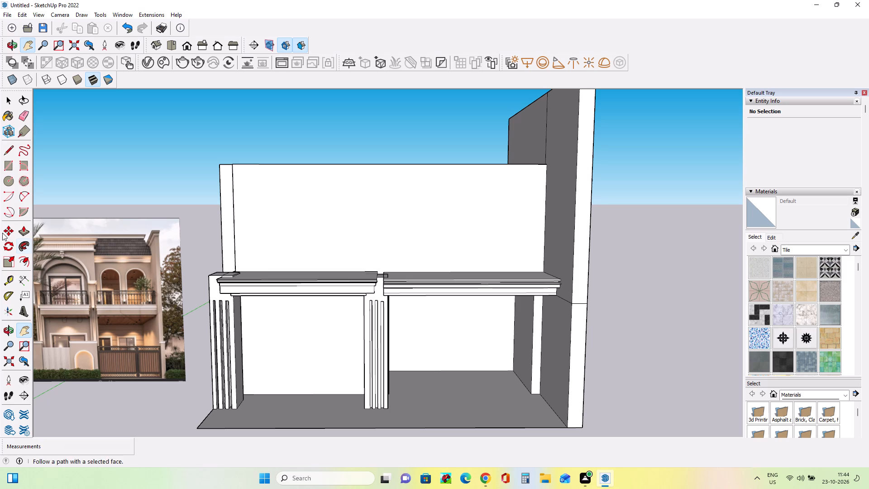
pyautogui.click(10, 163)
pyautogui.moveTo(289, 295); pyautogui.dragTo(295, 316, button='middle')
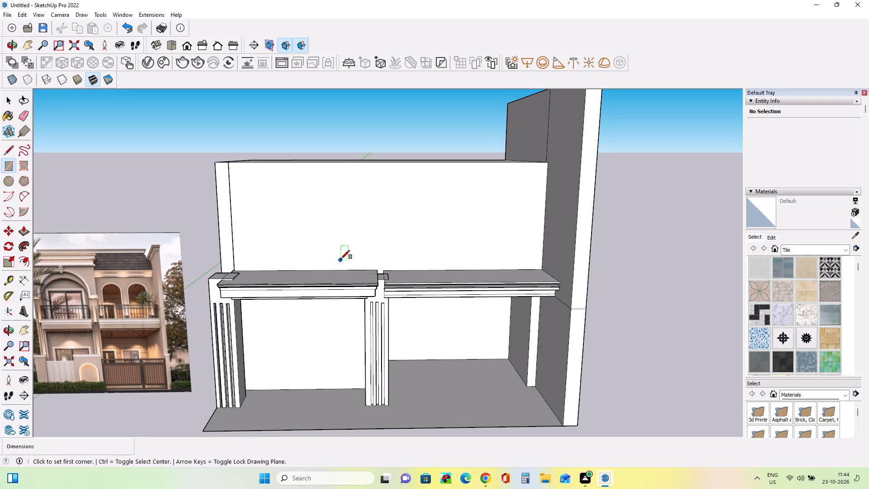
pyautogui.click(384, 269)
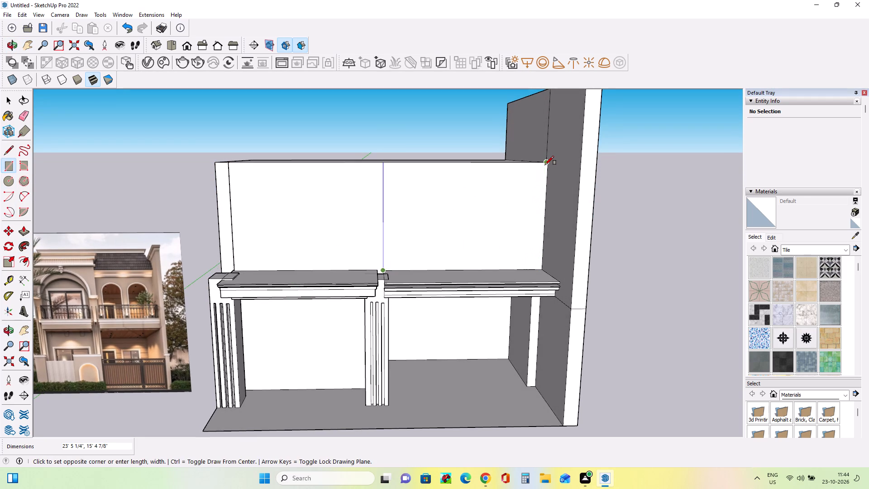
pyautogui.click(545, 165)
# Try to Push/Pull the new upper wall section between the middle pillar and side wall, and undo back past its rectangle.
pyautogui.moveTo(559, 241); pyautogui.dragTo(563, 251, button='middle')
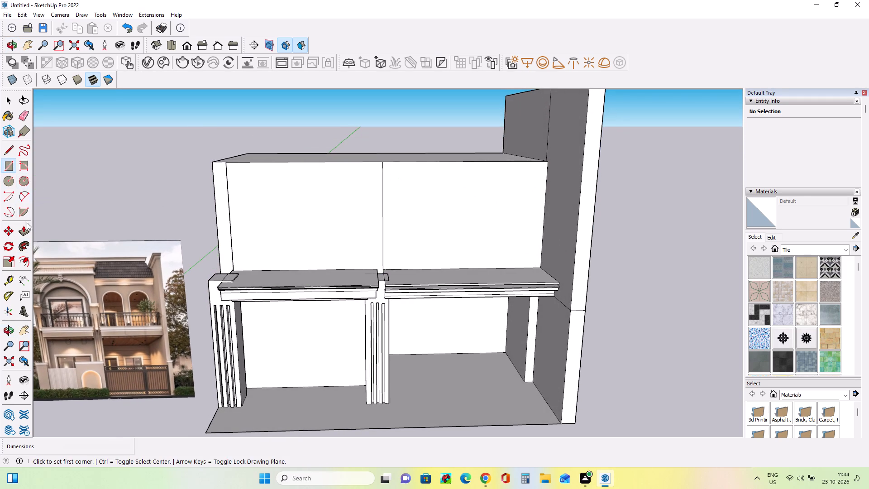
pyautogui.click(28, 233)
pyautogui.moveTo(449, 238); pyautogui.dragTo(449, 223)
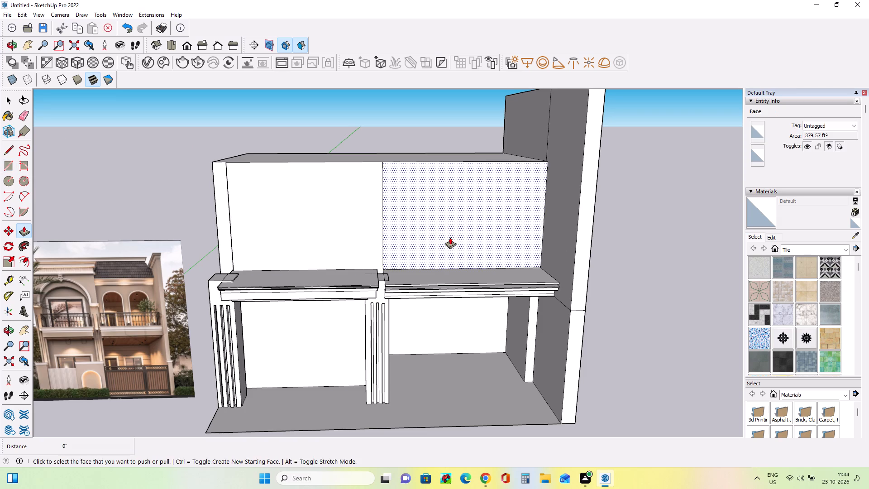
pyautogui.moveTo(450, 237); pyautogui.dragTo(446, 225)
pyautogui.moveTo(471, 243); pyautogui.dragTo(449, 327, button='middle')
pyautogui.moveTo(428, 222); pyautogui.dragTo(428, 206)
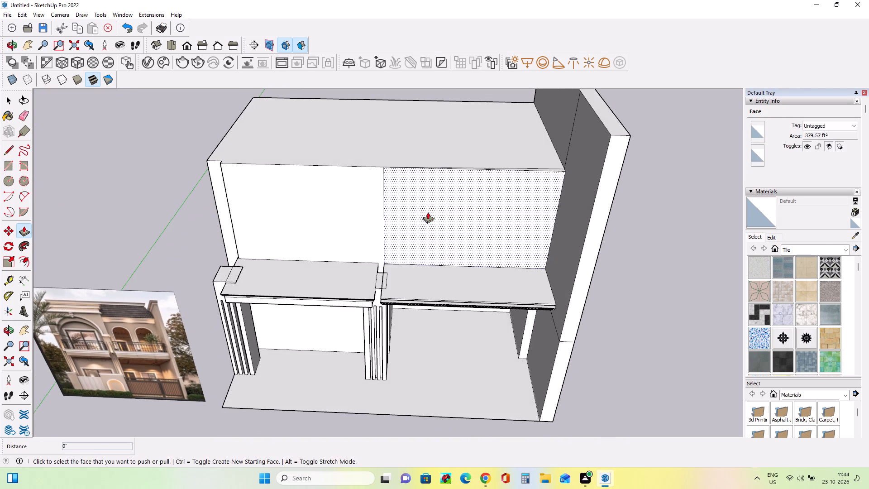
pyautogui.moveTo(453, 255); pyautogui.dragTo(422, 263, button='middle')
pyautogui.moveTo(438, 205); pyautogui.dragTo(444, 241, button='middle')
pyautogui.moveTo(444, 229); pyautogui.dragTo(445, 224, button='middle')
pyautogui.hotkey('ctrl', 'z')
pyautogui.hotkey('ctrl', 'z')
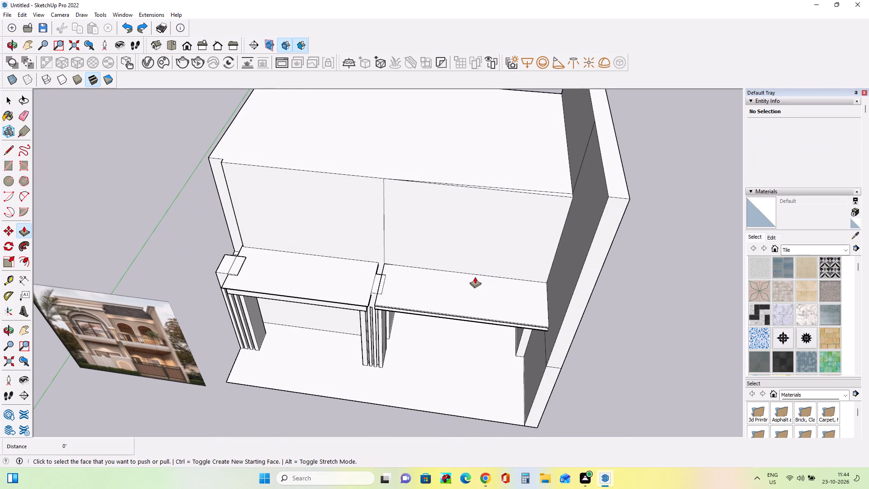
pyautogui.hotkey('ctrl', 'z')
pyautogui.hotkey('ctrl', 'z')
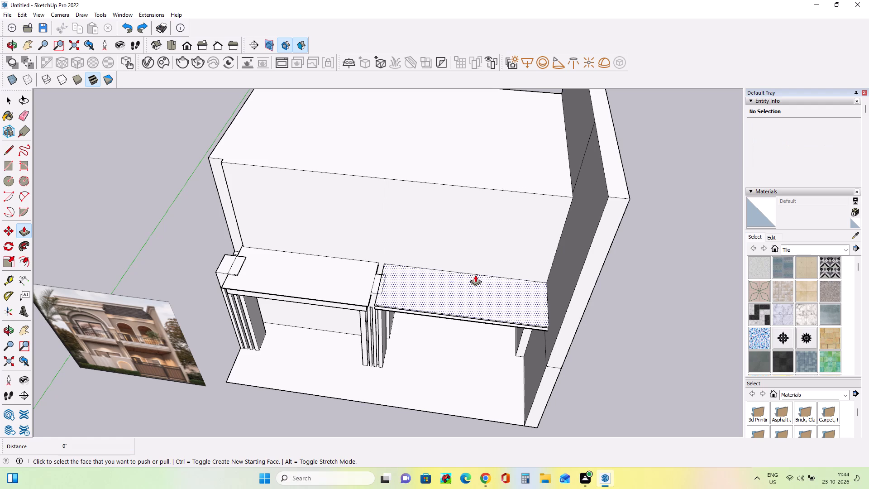
# Draw a rectangle about 23' 11" by 15' 11" on the upper front wall, from the middle pillar to the roof corner at the side wall.
pyautogui.moveTo(475, 272); pyautogui.dragTo(477, 254, button='middle')
pyautogui.click(8, 168)
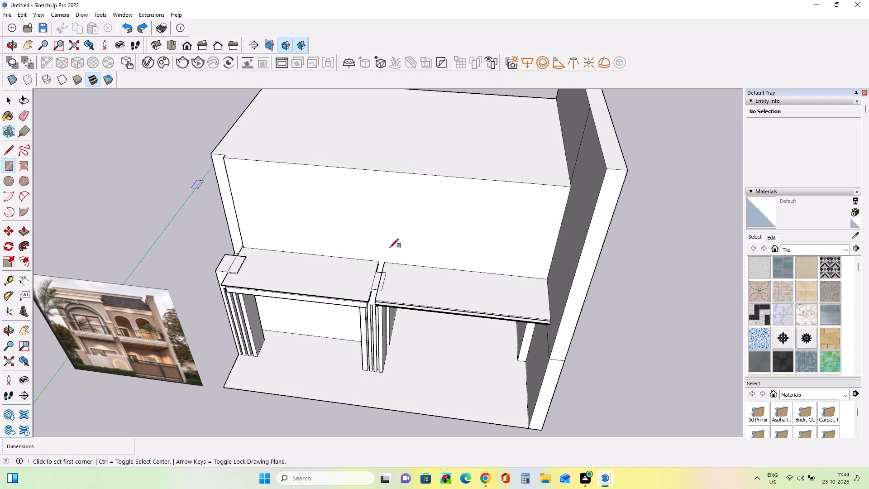
pyautogui.click(385, 263)
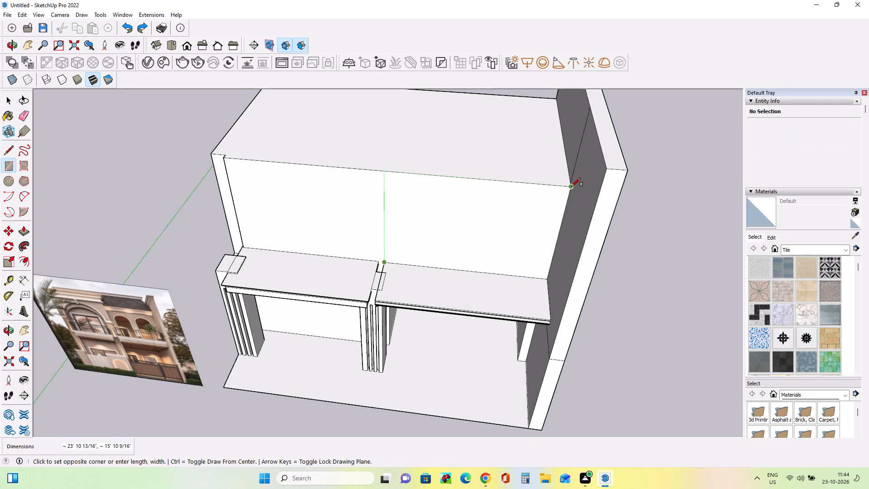
pyautogui.click(572, 187)
# Push/Pull the new wall section beside the side wall inward about 5' 11", recessing the upper storey behind the balcony slab.
pyautogui.moveTo(548, 250); pyautogui.dragTo(594, 214, button='middle')
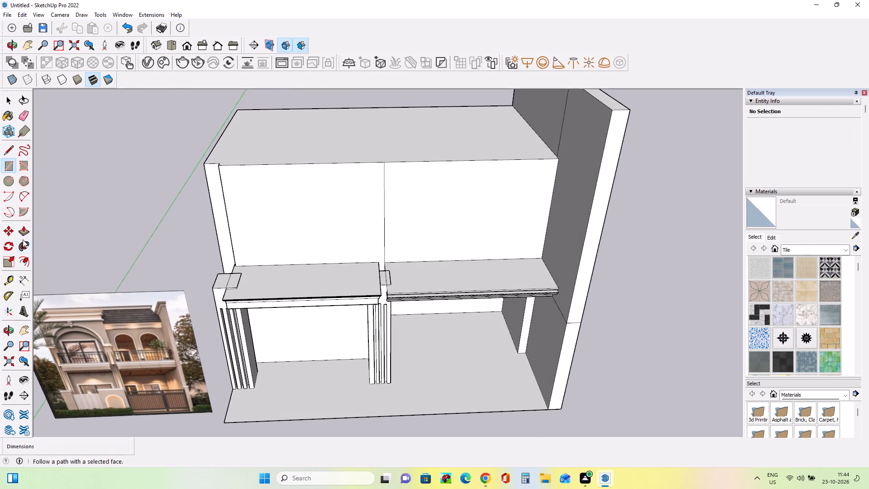
pyautogui.click(25, 232)
pyautogui.moveTo(424, 239); pyautogui.dragTo(421, 216)
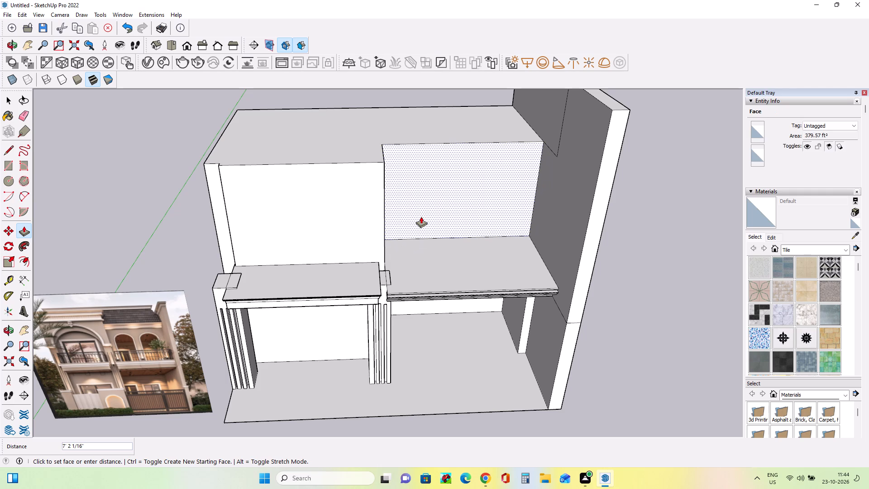
pyautogui.moveTo(421, 216); pyautogui.dragTo(422, 220)
# Examine the upper-storey balconies and the pillar between them in the reference image.
pyautogui.moveTo(424, 224); pyautogui.dragTo(426, 185, button='middle')
pyautogui.scroll(-2, 426, 185)
pyautogui.moveTo(264, 243); pyautogui.dragTo(293, 225, button='middle')
pyautogui.scroll(7, 167, 282)
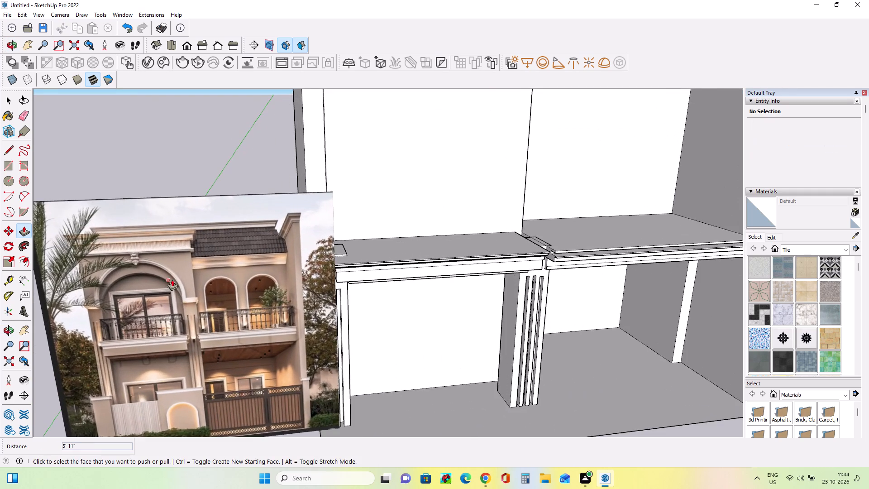
pyautogui.scroll(1, 173, 279)
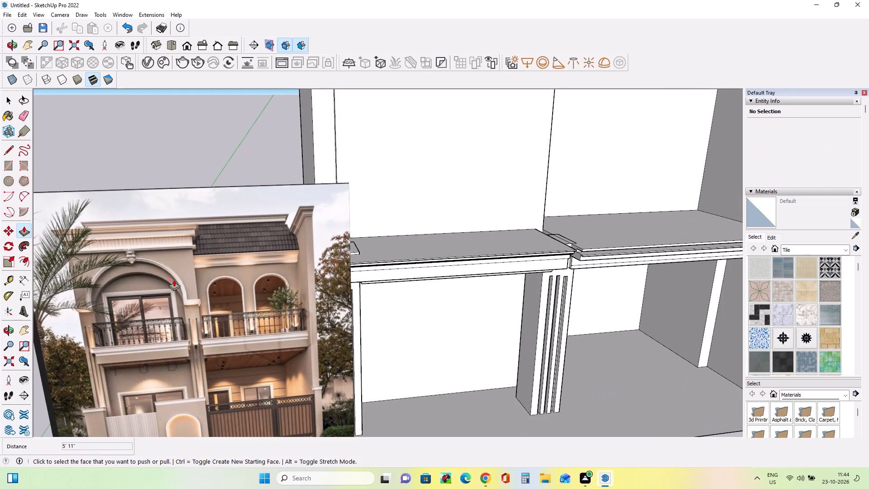
pyautogui.scroll(4, 204, 341)
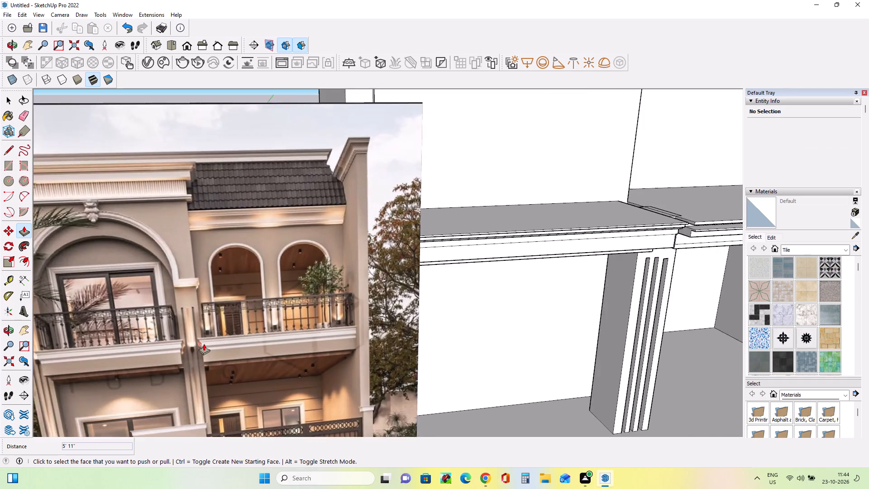
pyautogui.scroll(3, 204, 344)
pyautogui.scroll(-5, 204, 344)
pyautogui.scroll(1, 204, 342)
pyautogui.scroll(-9, 204, 342)
# Push/Pull the middle pillar's top face up about 4' 2 5/8" above the balcony slab.
pyautogui.moveTo(517, 315); pyautogui.dragTo(493, 334, button='middle')
pyautogui.scroll(9, 463, 269)
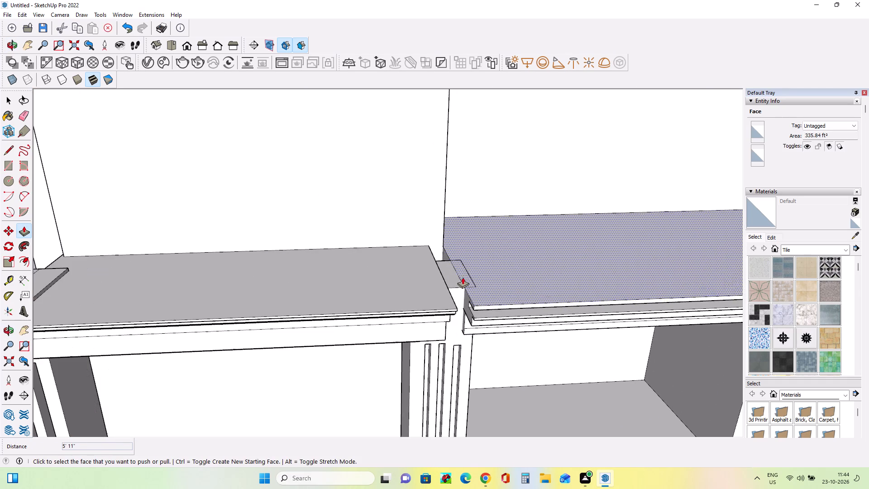
pyautogui.moveTo(457, 278); pyautogui.dragTo(459, 234)
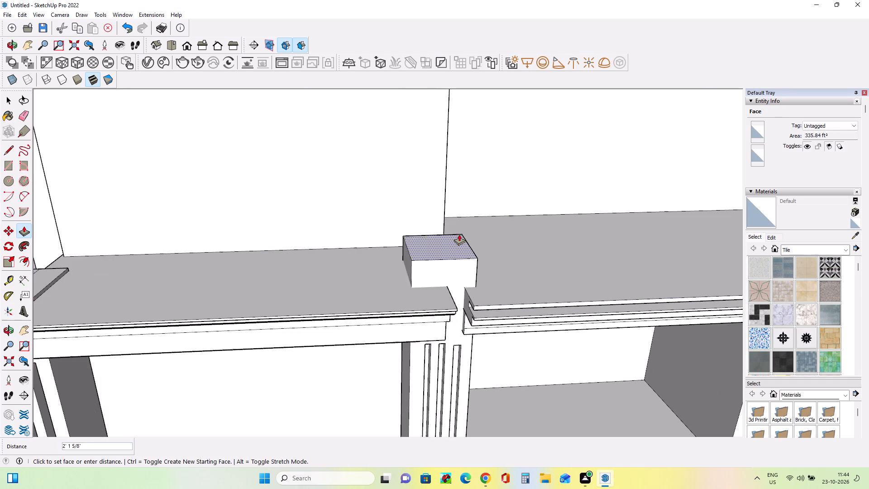
pyautogui.moveTo(459, 234); pyautogui.dragTo(458, 200)
# Compare the middle pillar with the reference image and Push/Pull its top further up to just below the roof edge.
pyautogui.scroll(-8, 457, 203)
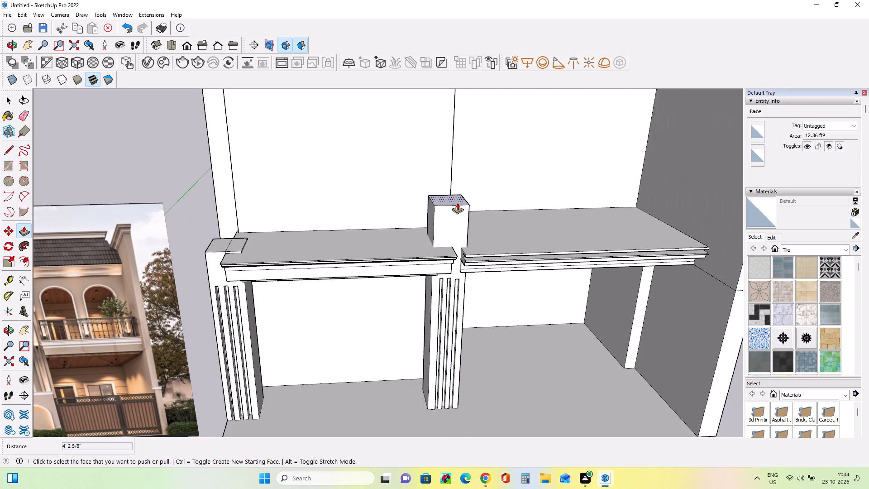
pyautogui.scroll(-2, 457, 203)
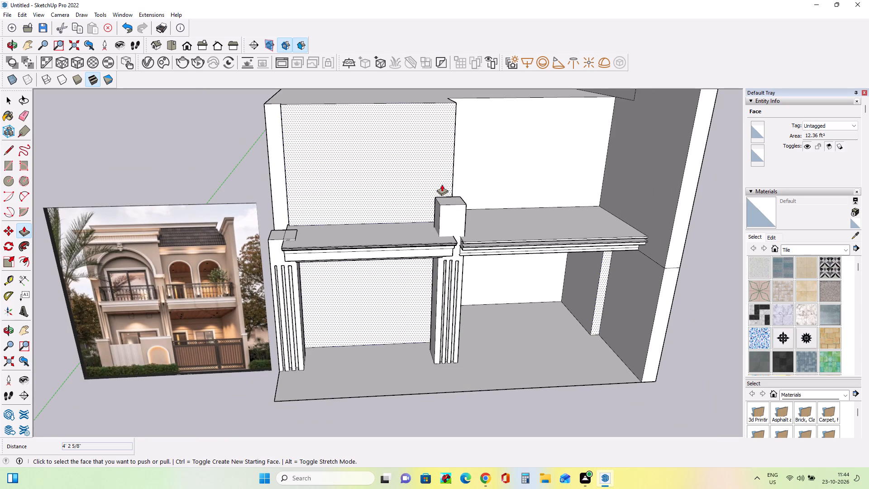
pyautogui.scroll(10, 156, 317)
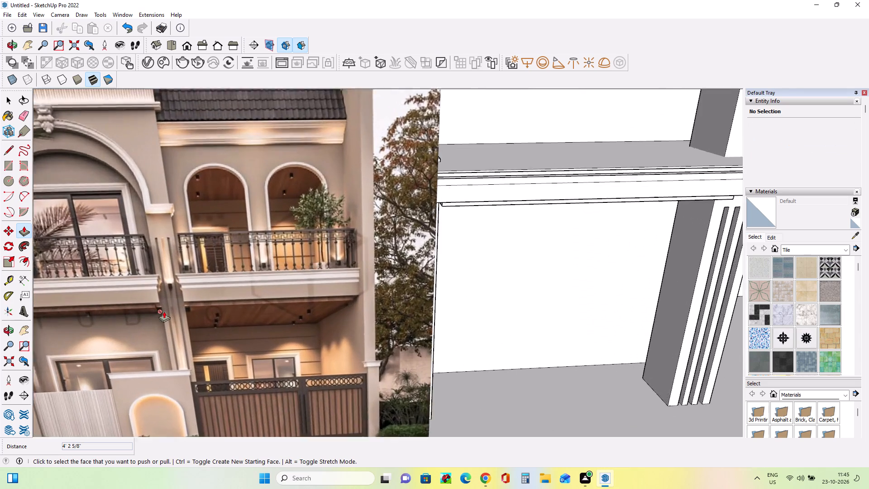
pyautogui.scroll(1, 164, 311)
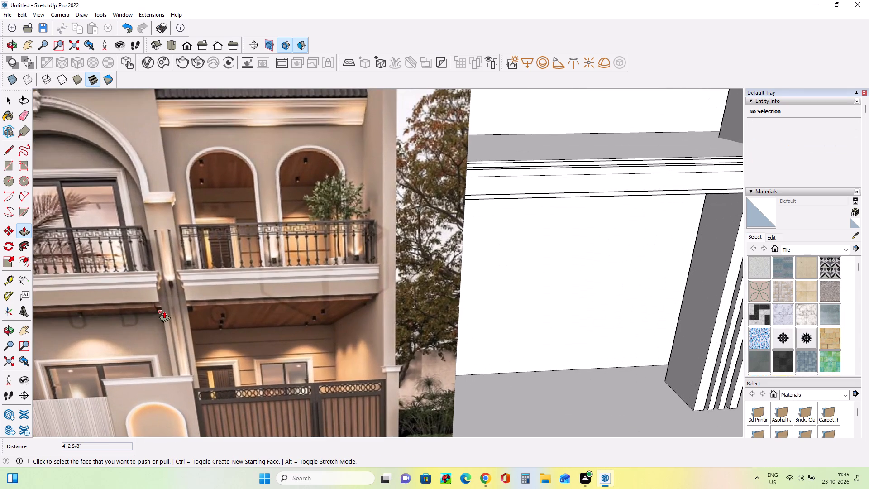
pyautogui.scroll(-13, 164, 311)
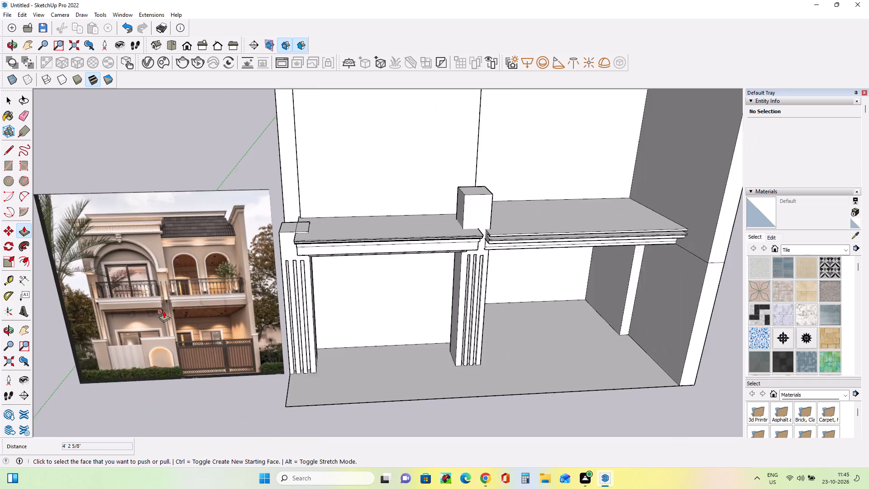
pyautogui.scroll(-2, 164, 311)
pyautogui.moveTo(464, 248); pyautogui.dragTo(456, 285, button='middle')
pyautogui.moveTo(398, 225); pyautogui.dragTo(394, 148)
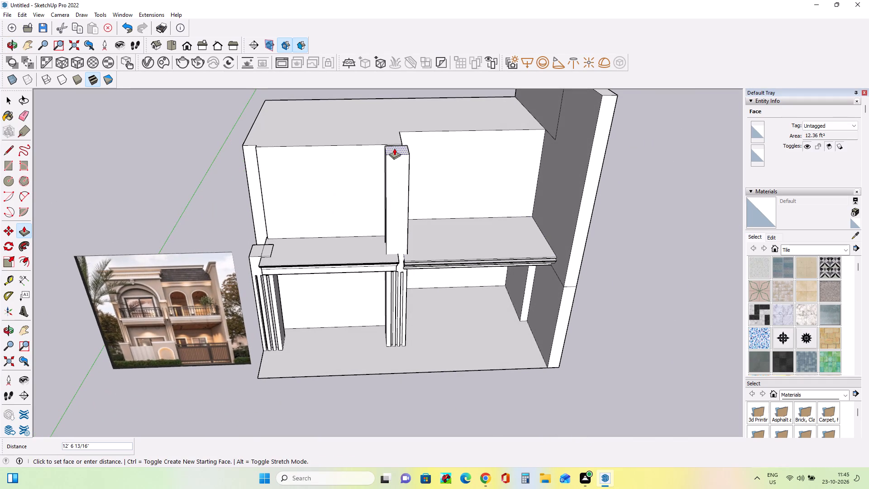
pyautogui.moveTo(394, 148); pyautogui.dragTo(396, 157)
# Push/Pull both top faces of the outer pillar up about 15' 2" to match the middle pillar's height.
pyautogui.moveTo(258, 250); pyautogui.dragTo(274, 160)
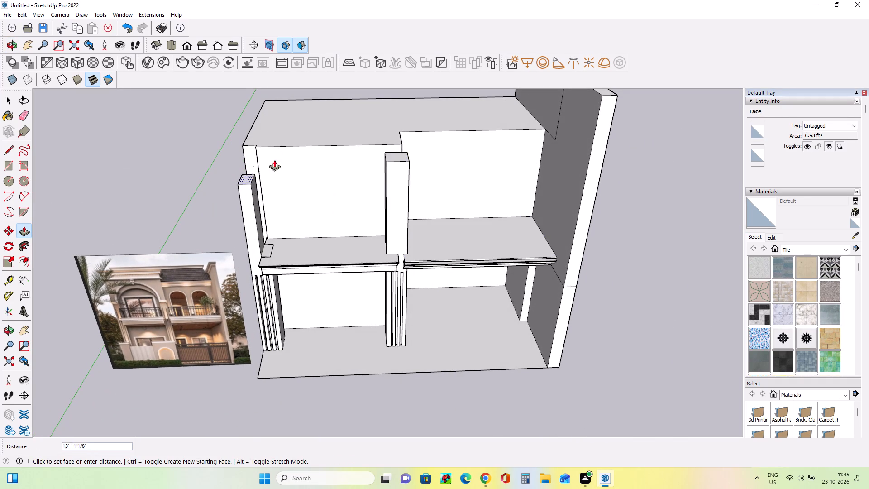
pyautogui.moveTo(274, 160); pyautogui.dragTo(276, 149)
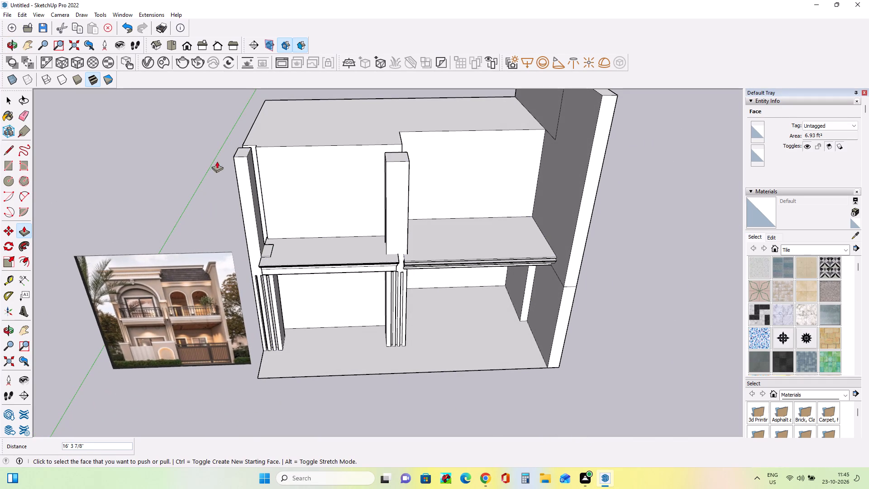
pyautogui.moveTo(244, 152); pyautogui.dragTo(394, 152)
pyautogui.scroll(3, 261, 249)
pyautogui.moveTo(269, 249); pyautogui.dragTo(239, 121)
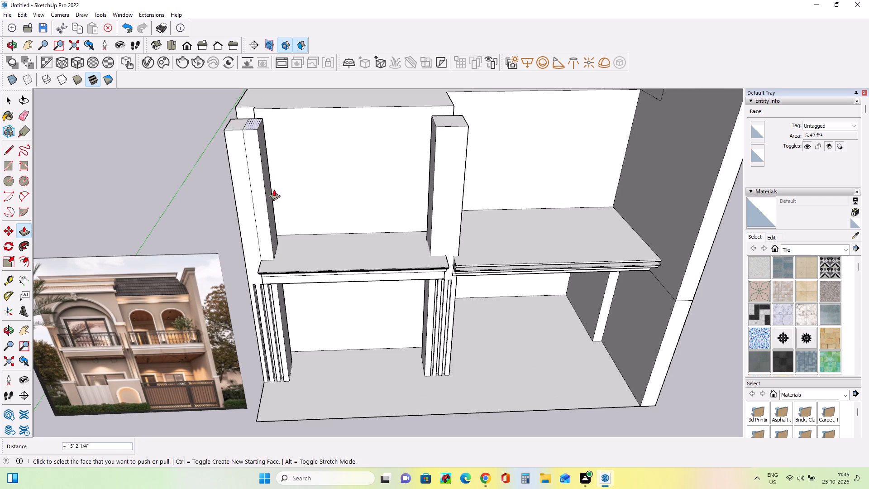
# Erase the vertical seam line on the front face of the raised outer pillar.
pyautogui.moveTo(321, 249); pyautogui.dragTo(338, 229, button='middle')
pyautogui.click(25, 113)
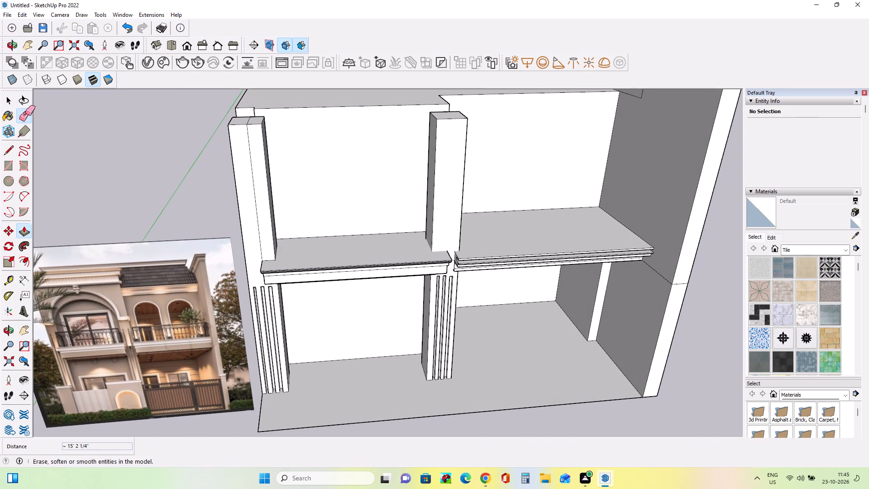
pyautogui.click(262, 215)
pyautogui.moveTo(256, 210); pyautogui.dragTo(263, 211)
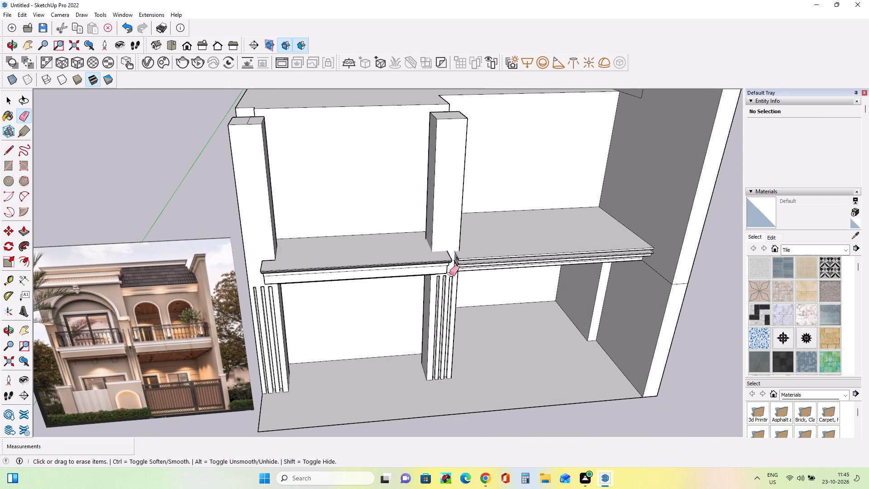
# Push/Pull the middle pillar's top down about 6' 3 13/16".
pyautogui.moveTo(453, 275); pyautogui.dragTo(441, 293, button='middle')
pyautogui.scroll(-6, 445, 292)
pyautogui.moveTo(438, 260); pyautogui.dragTo(435, 219, button='middle')
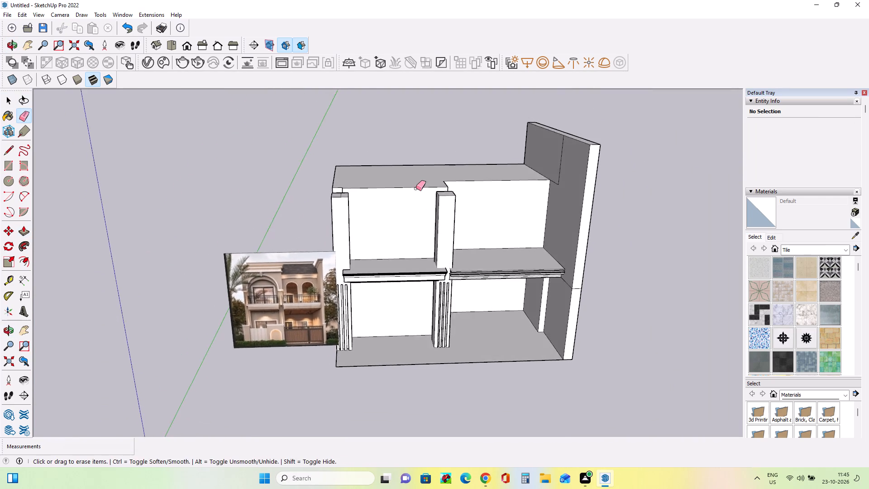
pyautogui.scroll(-1, 416, 188)
pyautogui.scroll(3, 416, 188)
pyautogui.moveTo(425, 205); pyautogui.dragTo(428, 209, button='middle')
pyautogui.moveTo(466, 203); pyautogui.dragTo(471, 222, button='middle')
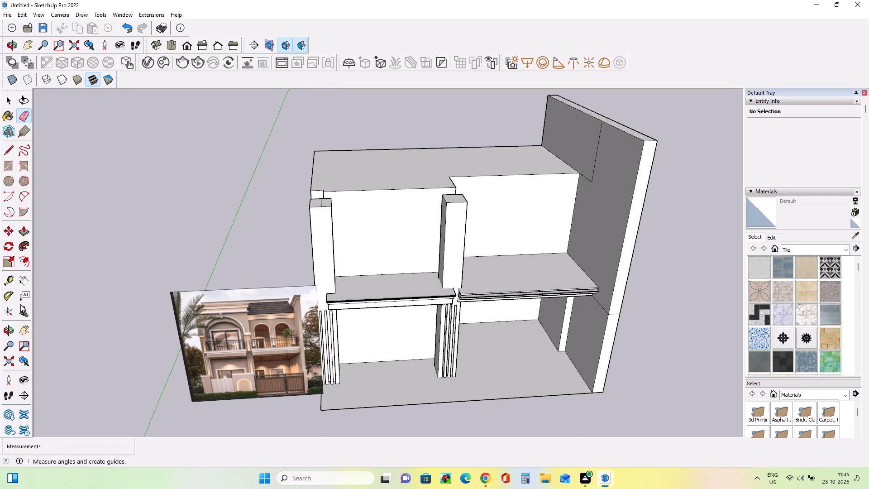
pyautogui.click(25, 232)
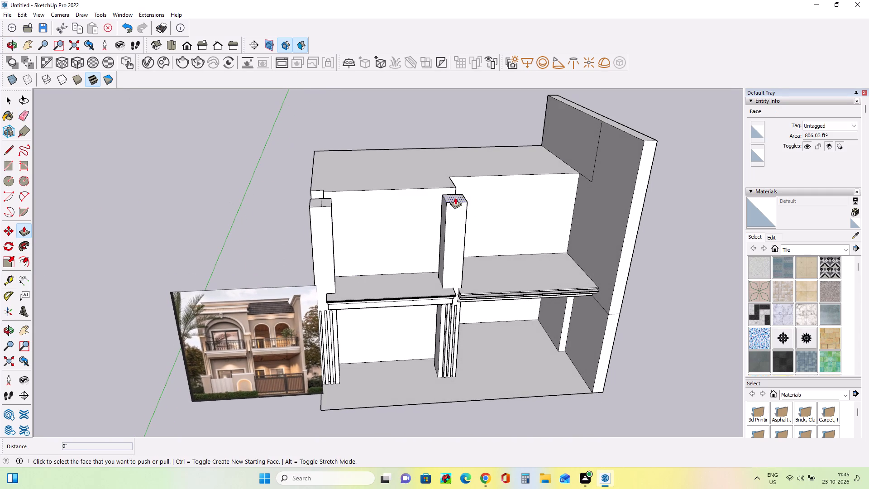
pyautogui.moveTo(455, 197); pyautogui.dragTo(458, 234)
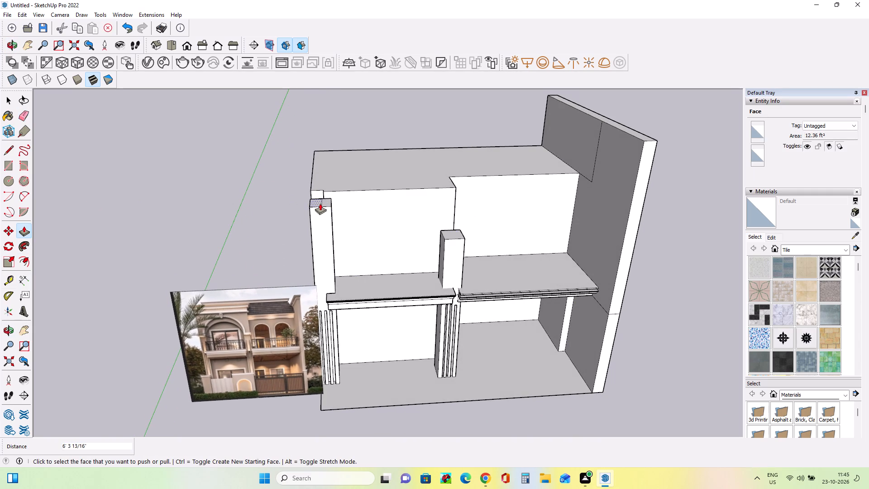
# Erase the dividing line across the outer pillar's top face.
pyautogui.moveTo(336, 197); pyautogui.dragTo(348, 249, button='middle')
pyautogui.click(24, 117)
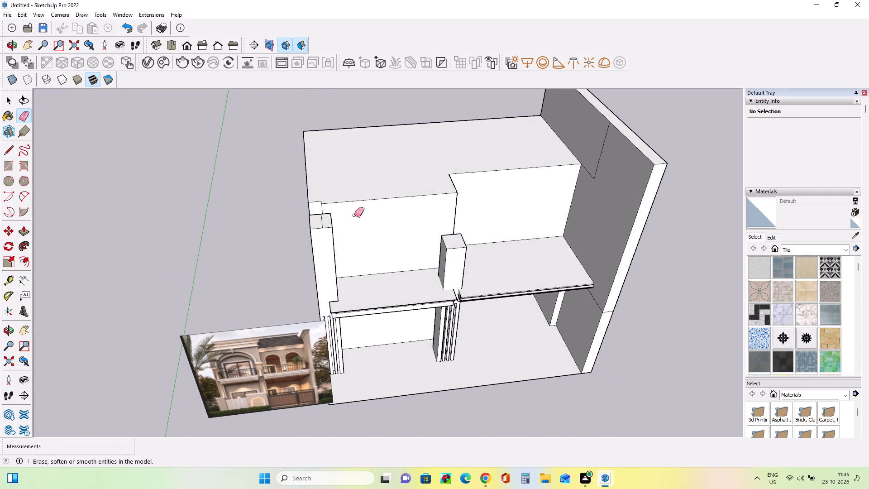
pyautogui.click(322, 220)
# Push/Pull the outer pillar's merged top face down about 6' 3 13/16" to the middle pillar's height.
pyautogui.click(21, 230)
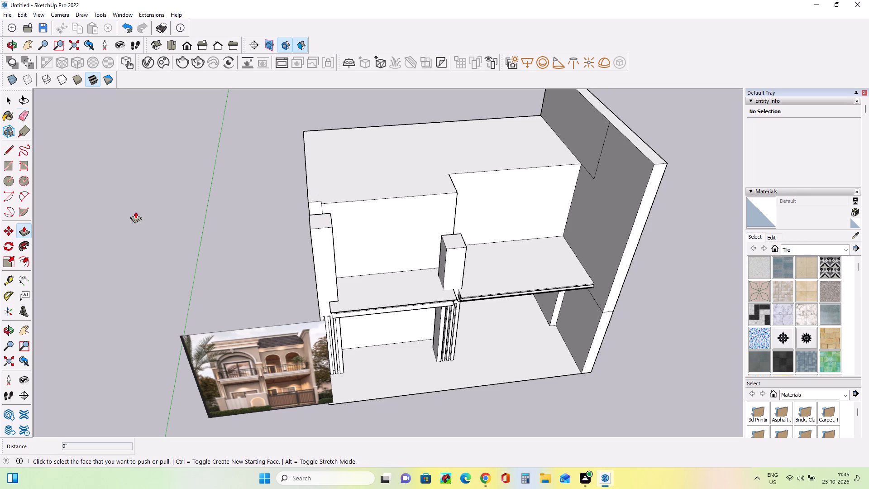
pyautogui.moveTo(316, 220); pyautogui.dragTo(455, 244)
# Compare the upper pillars' height and front with the arch and balcony in the reference image.
pyautogui.moveTo(338, 288); pyautogui.dragTo(317, 201, button='middle')
pyautogui.scroll(4, 337, 233)
pyautogui.moveTo(343, 240); pyautogui.dragTo(347, 240, button='middle')
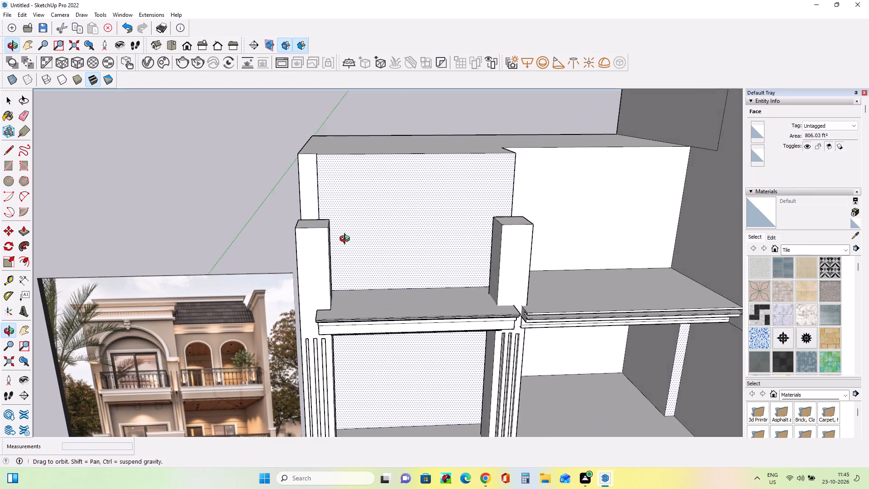
pyautogui.moveTo(347, 240); pyautogui.dragTo(349, 235, button='middle')
pyautogui.scroll(3, 328, 219)
pyautogui.middleClick(328, 219)
pyautogui.scroll(-6, 328, 219)
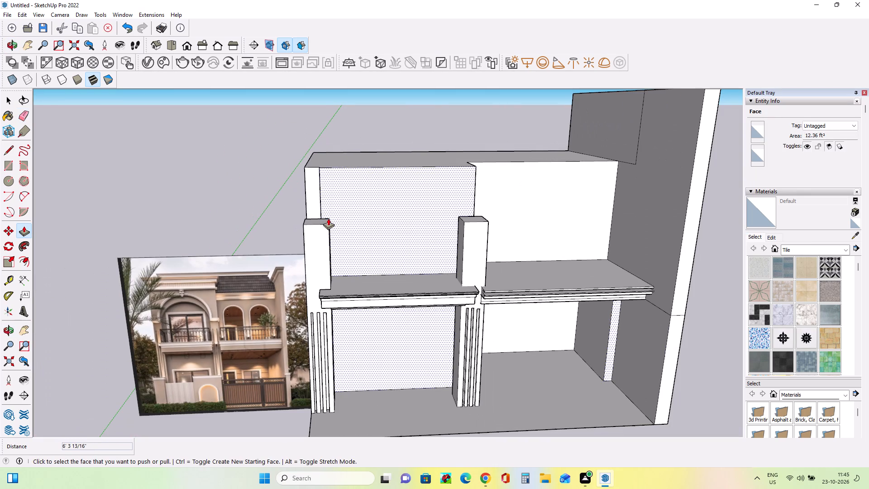
pyautogui.moveTo(370, 271); pyautogui.dragTo(351, 276, button='middle')
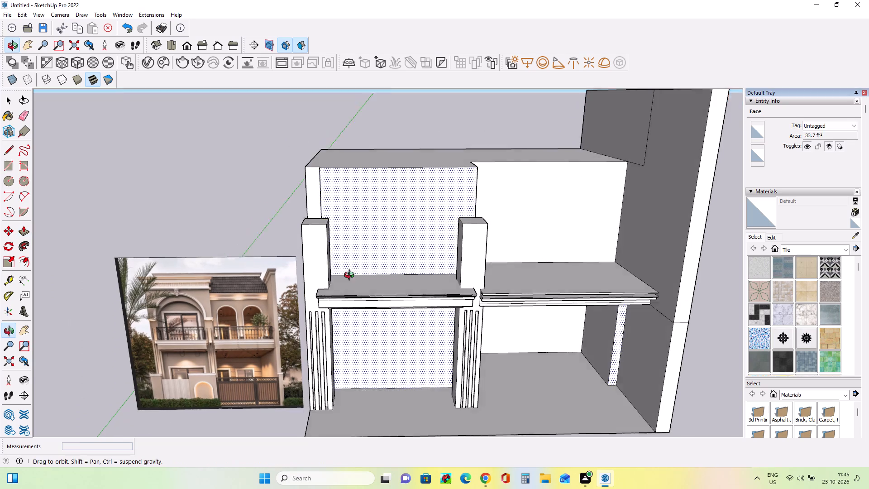
pyautogui.moveTo(351, 276); pyautogui.dragTo(370, 260, button='middle')
pyautogui.moveTo(296, 231); pyautogui.dragTo(300, 236, button='middle')
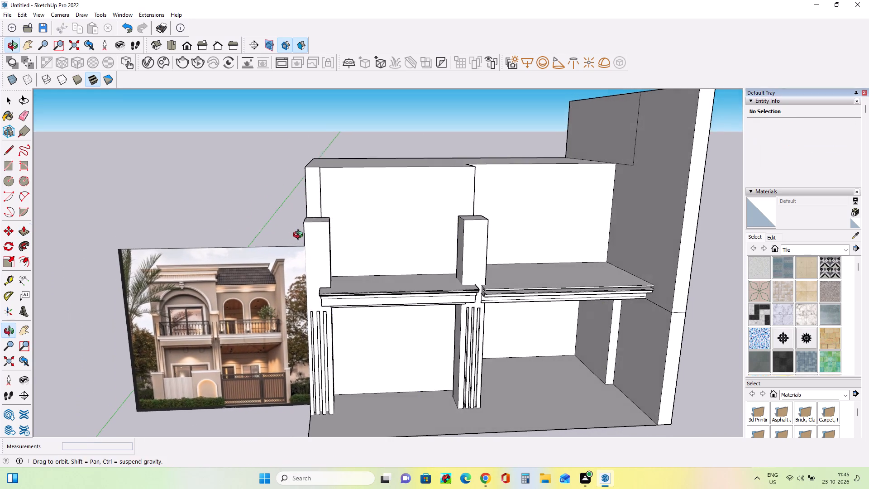
pyautogui.moveTo(300, 236); pyautogui.dragTo(302, 240, button='middle')
pyautogui.scroll(3, 195, 294)
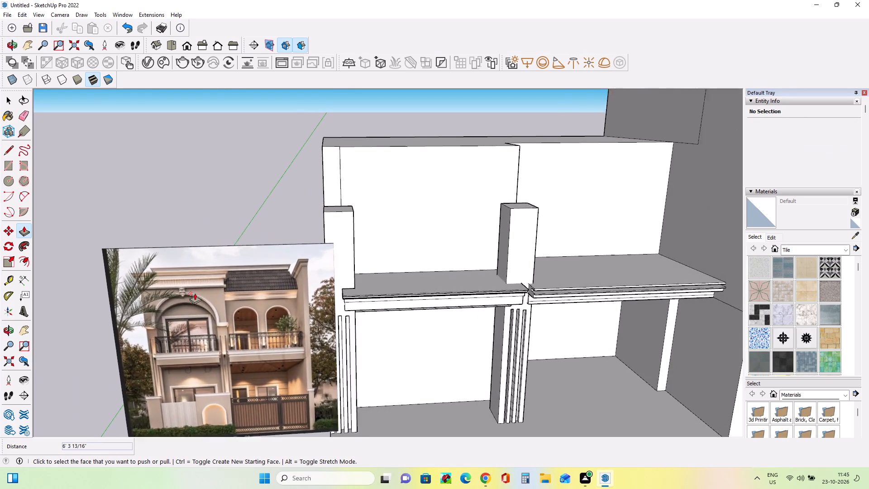
pyautogui.scroll(3, 195, 292)
pyautogui.scroll(-6, 196, 290)
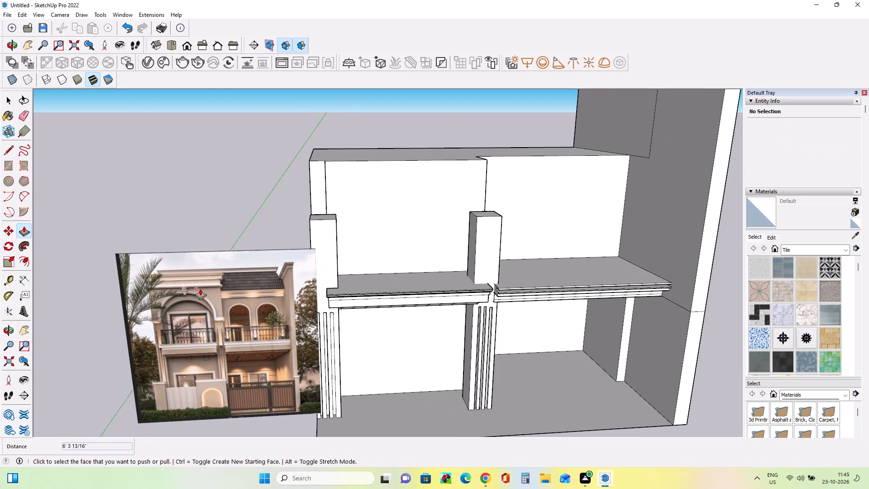
pyautogui.moveTo(393, 245); pyautogui.dragTo(398, 224, button='middle')
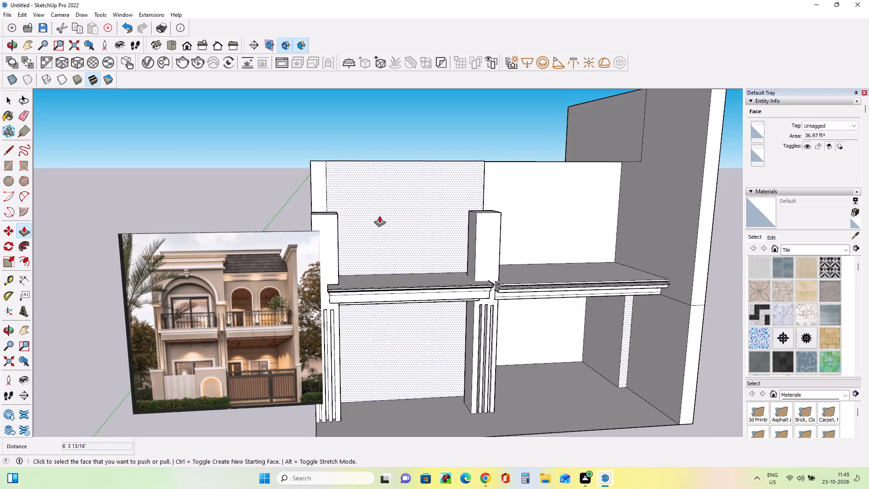
# Push/Pull the outer pillar's top up about 10 7/8" and raise the middle pillar's top to the same height.
pyautogui.moveTo(387, 220); pyautogui.dragTo(391, 252, button='middle')
pyautogui.scroll(4, 343, 227)
pyautogui.moveTo(318, 214); pyautogui.dragTo(320, 205)
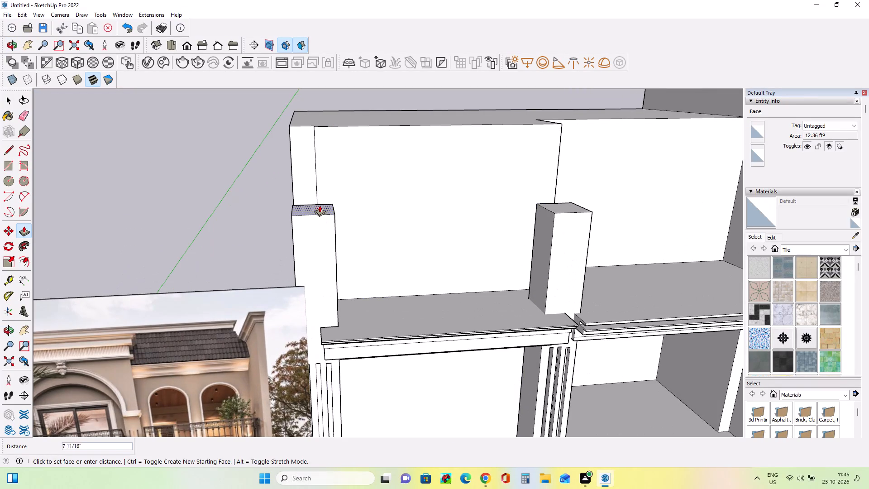
pyautogui.moveTo(320, 205); pyautogui.dragTo(320, 203)
pyautogui.moveTo(563, 208); pyautogui.dragTo(329, 202)
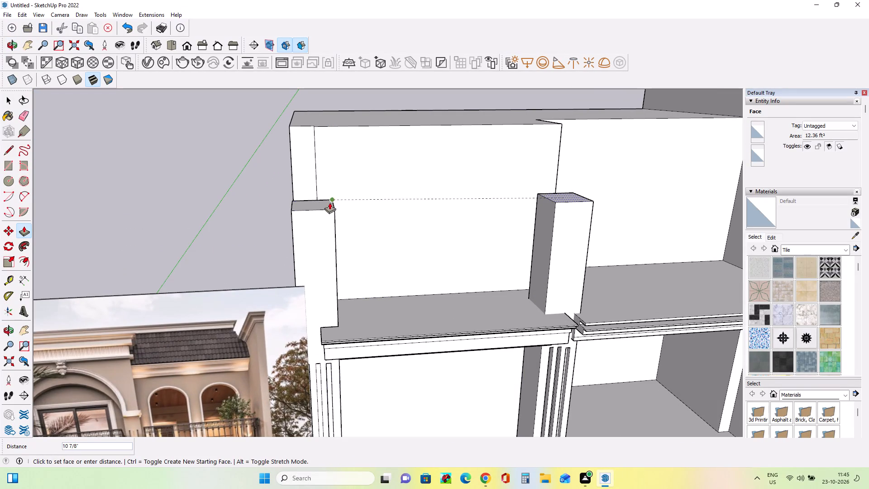
pyautogui.moveTo(329, 202); pyautogui.dragTo(321, 203)
# Draw a rectangle about 24' 9 1/8" by 3' 8 11/16" spanning the tops of the outer and middle upper pillars.
pyautogui.scroll(-3, 327, 236)
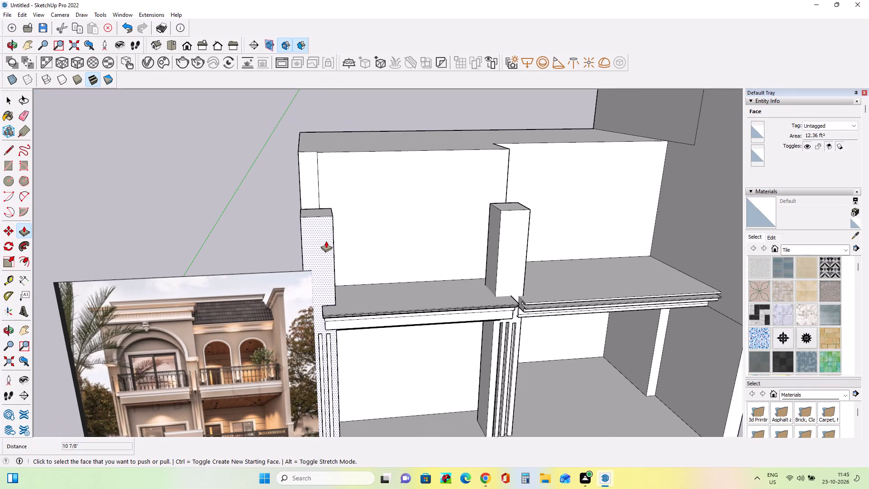
pyautogui.scroll(2, 326, 241)
pyautogui.scroll(-2, 326, 241)
pyautogui.middleClick(334, 242)
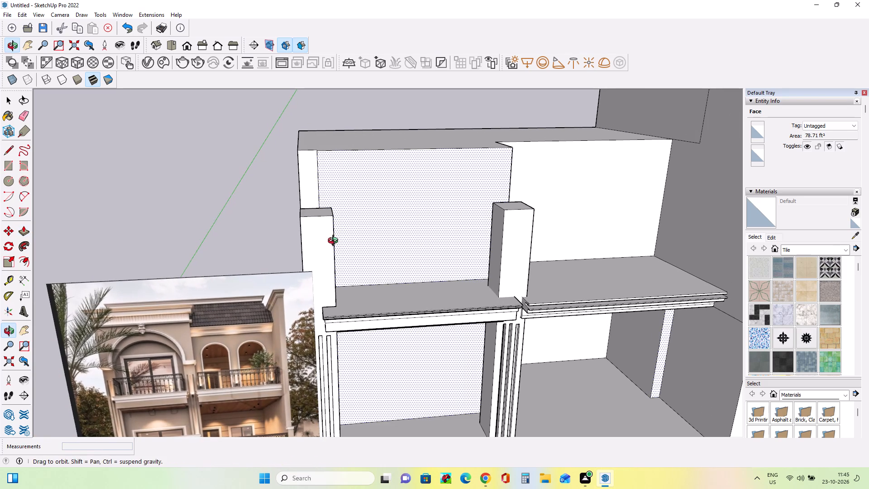
pyautogui.moveTo(335, 242); pyautogui.dragTo(329, 241, button='middle')
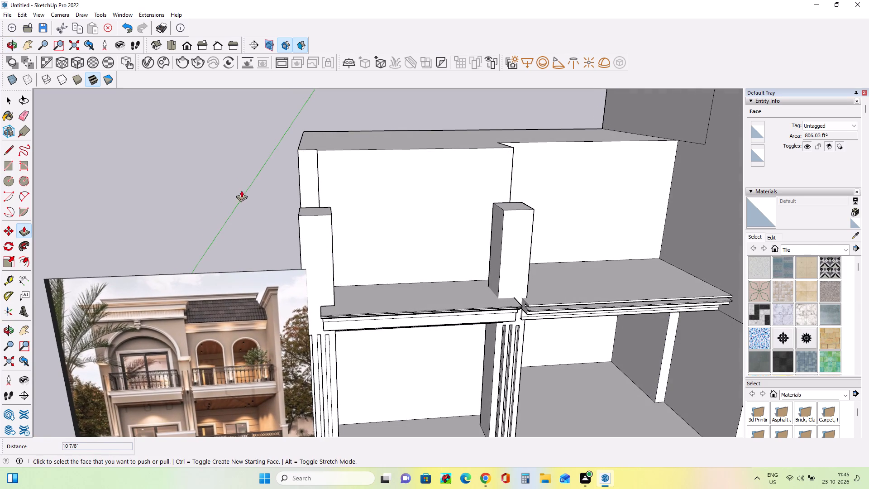
pyautogui.click(4, 165)
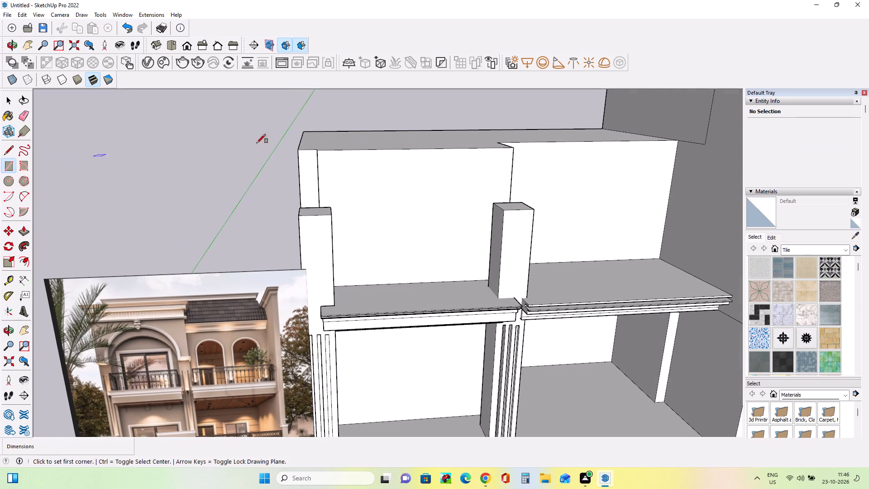
pyautogui.click(303, 216)
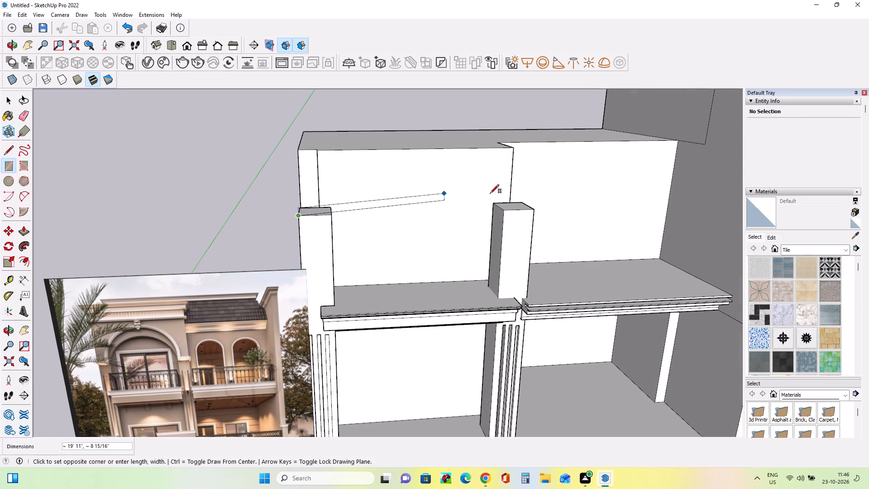
pyautogui.click(533, 211)
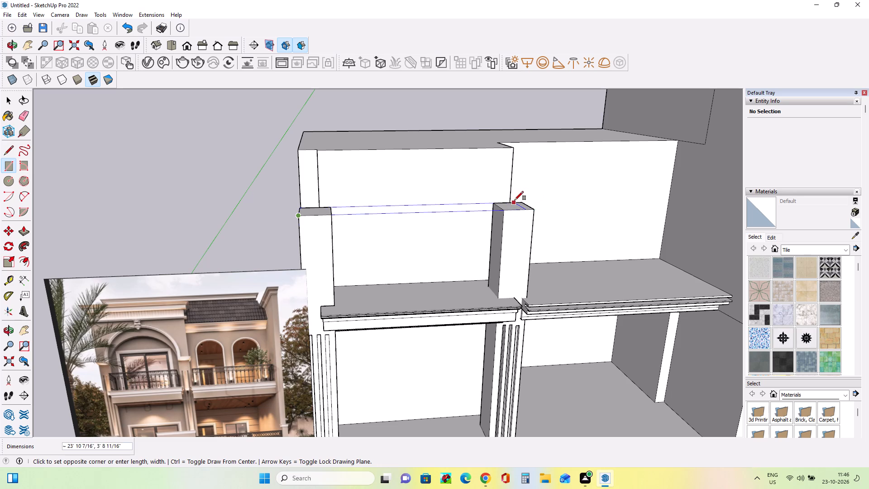
pyautogui.click(519, 203)
# Push/Pull the rectangle's section between the two pillars up about 6' 1 3/4".
pyautogui.middleClick(524, 211)
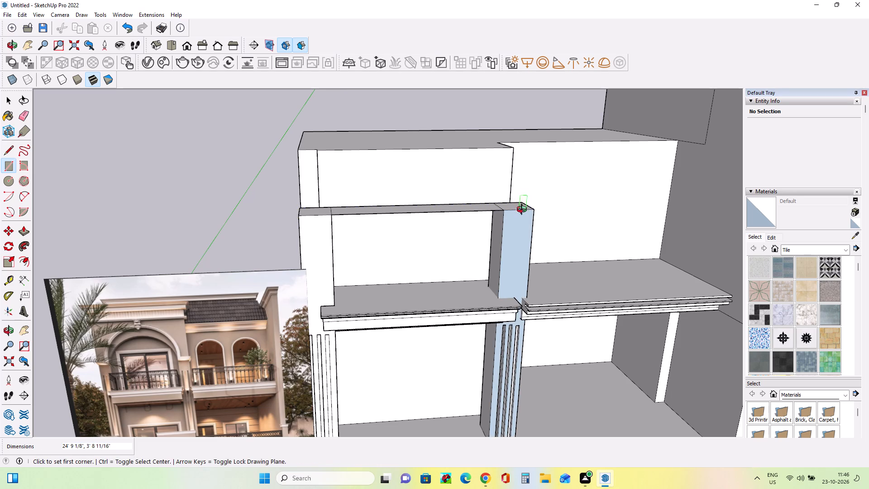
pyautogui.moveTo(532, 233); pyautogui.dragTo(492, 240, button='middle')
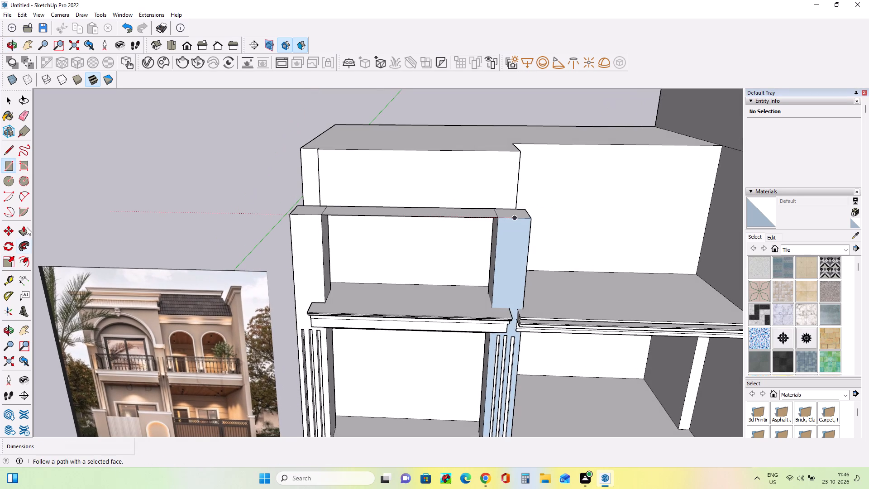
pyautogui.click(27, 228)
pyautogui.click(460, 210)
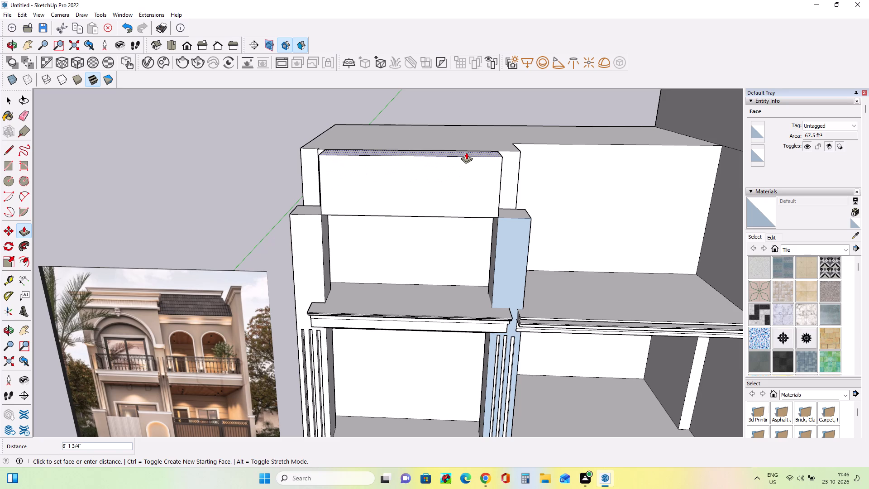
pyautogui.click(466, 152)
# Draw a two-point arc across the raised block's front, between its lower corners, with a bulge of about 5' 9 15/16".
pyautogui.moveTo(484, 211); pyautogui.dragTo(513, 163, button='middle')
pyautogui.moveTo(516, 276); pyautogui.dragTo(472, 262, button='middle')
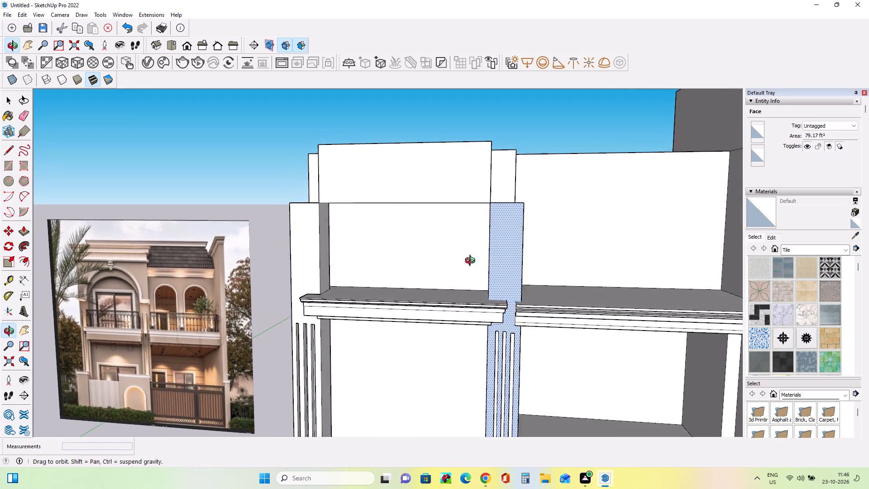
pyautogui.moveTo(472, 262); pyautogui.dragTo(493, 252, button='middle')
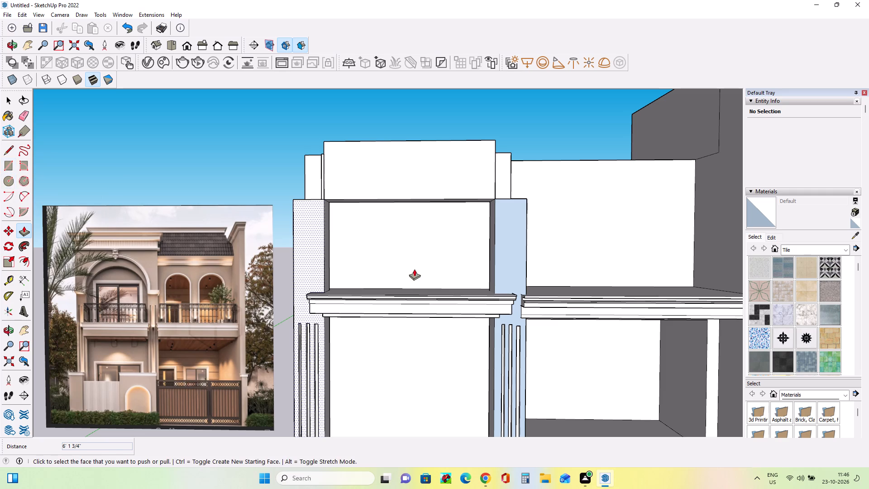
pyautogui.moveTo(414, 269); pyautogui.dragTo(415, 274, button='middle')
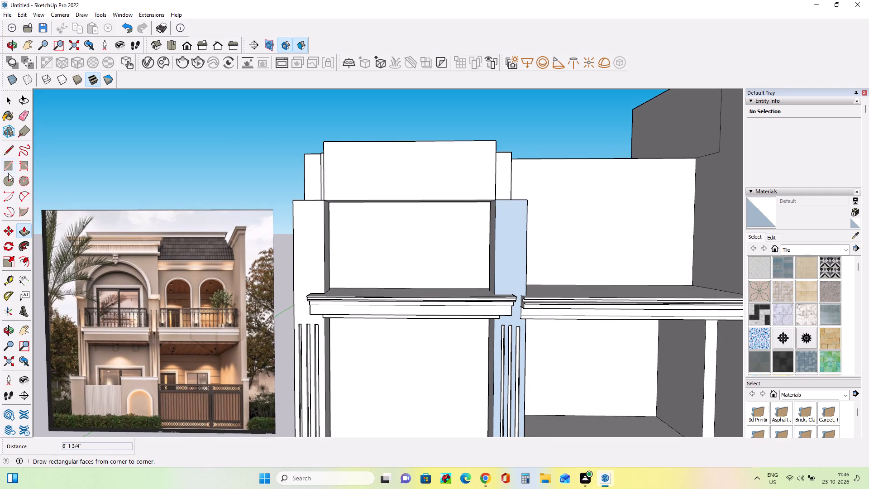
pyautogui.click(22, 196)
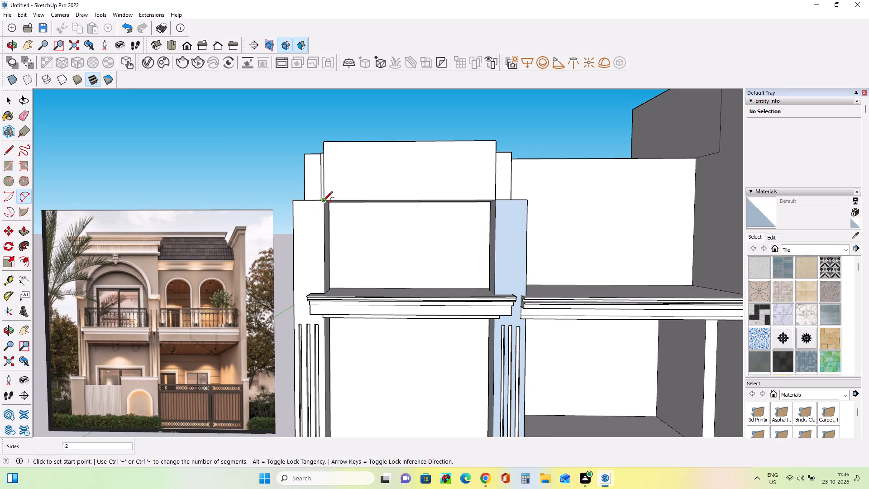
pyautogui.click(325, 199)
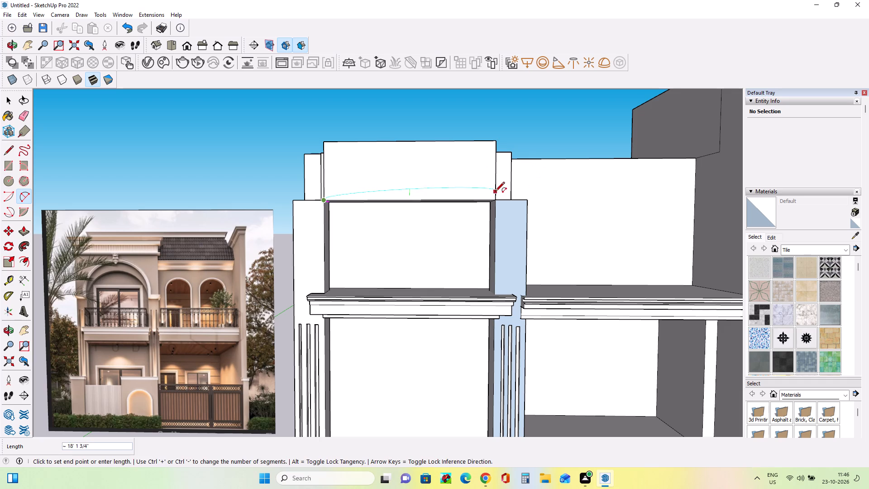
pyautogui.click(495, 199)
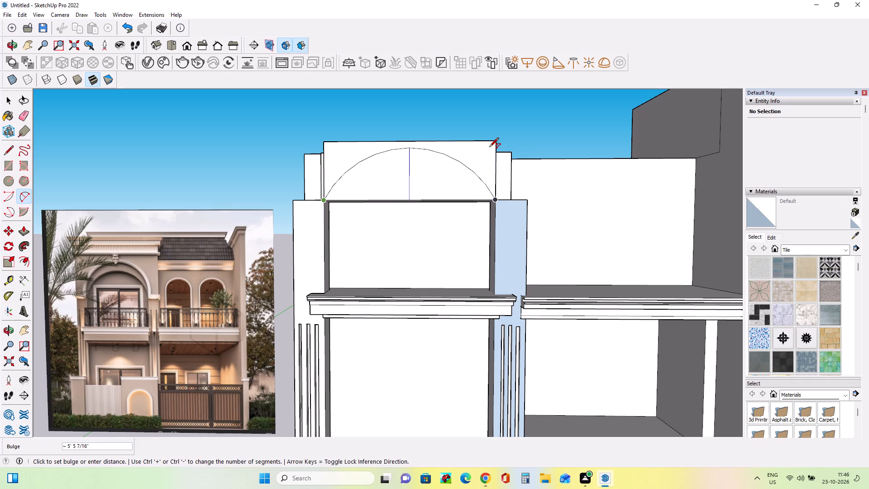
pyautogui.click(490, 144)
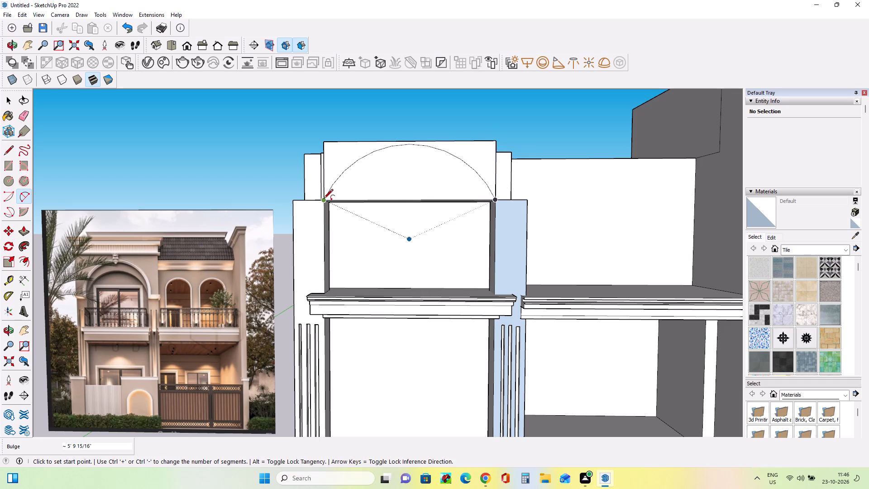
# Draw a second, inner arc between the same lower corners with a bulge of about 5' 4 9/16".
pyautogui.scroll(5, 326, 204)
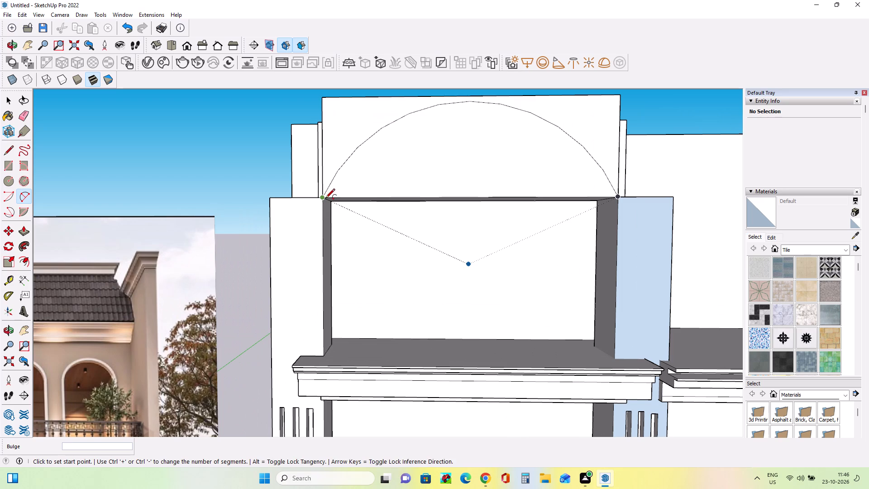
pyautogui.click(325, 199)
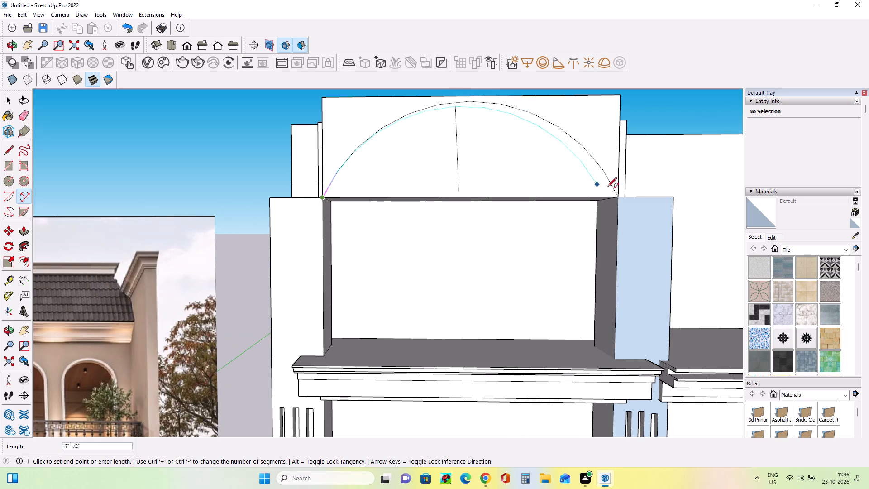
pyautogui.click(619, 197)
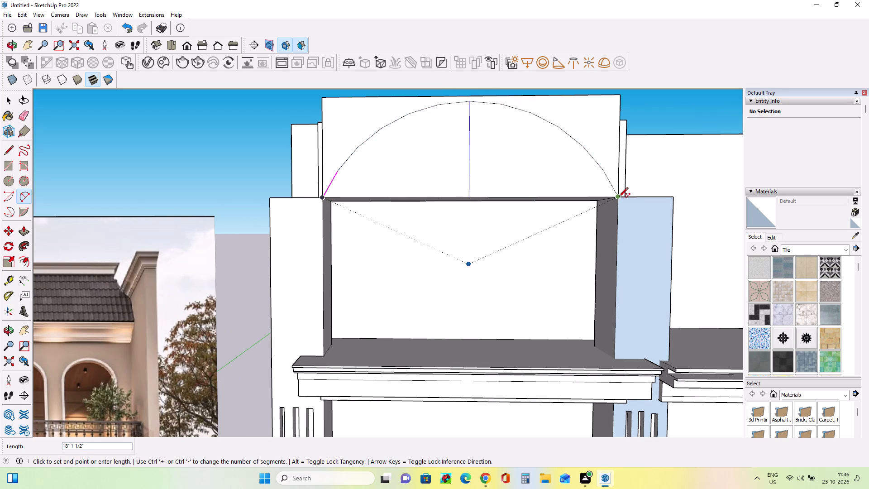
pyautogui.click(511, 110)
# Push/Pull the face below the inner arc back 3' 8 11/16", through the block's full depth, to cut the arched opening.
pyautogui.scroll(-3, 535, 169)
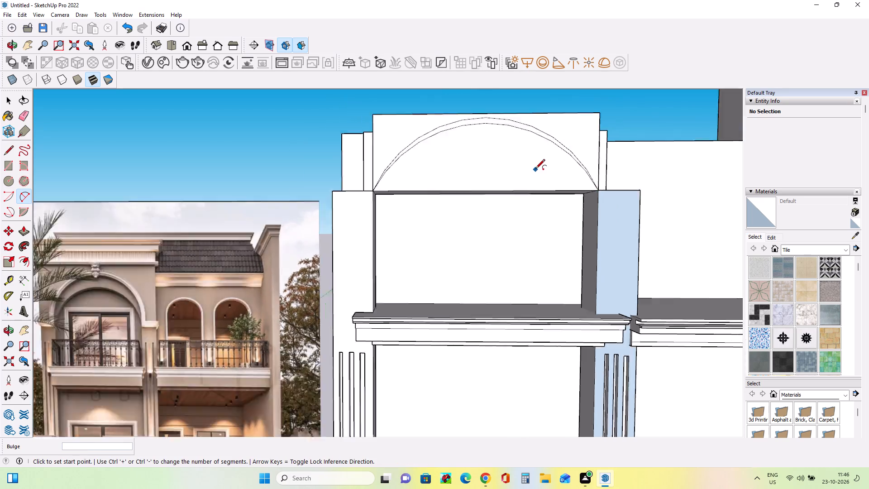
pyautogui.scroll(-2, 535, 169)
pyautogui.middleClick(533, 172)
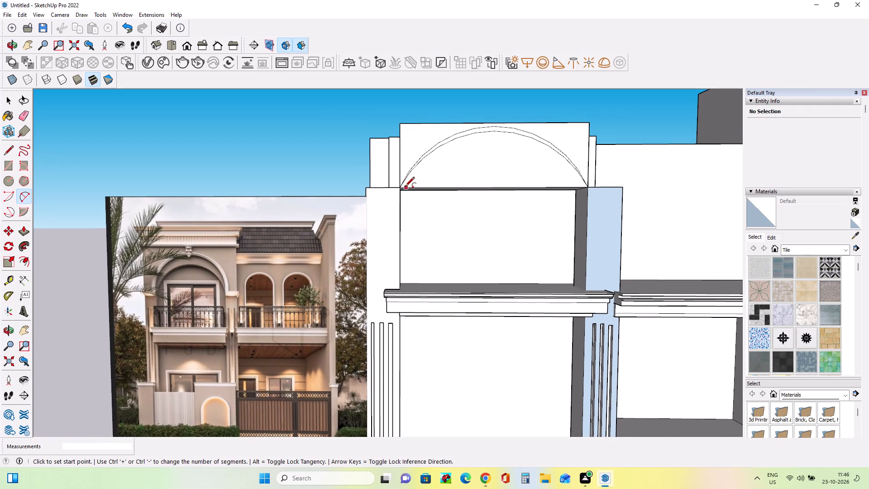
pyautogui.moveTo(438, 210); pyautogui.dragTo(393, 174, button='middle')
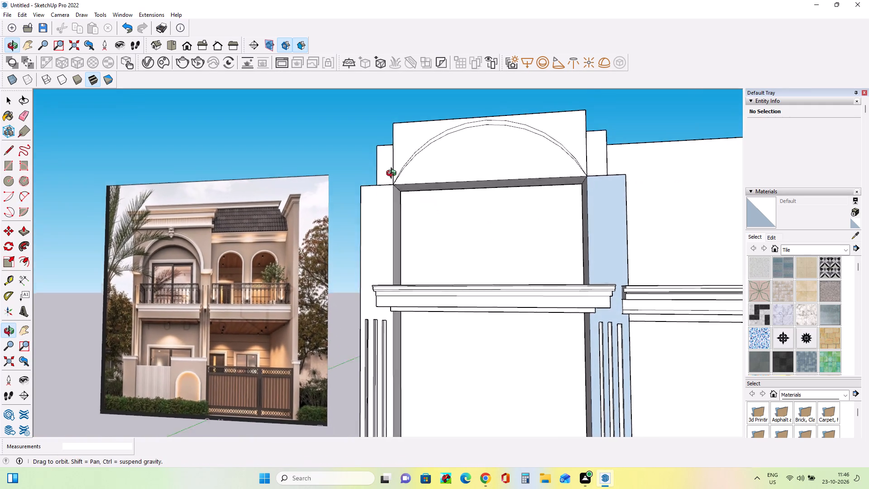
pyautogui.moveTo(393, 174); pyautogui.dragTo(393, 171, button='middle')
pyautogui.moveTo(423, 200); pyautogui.dragTo(430, 206, button='middle')
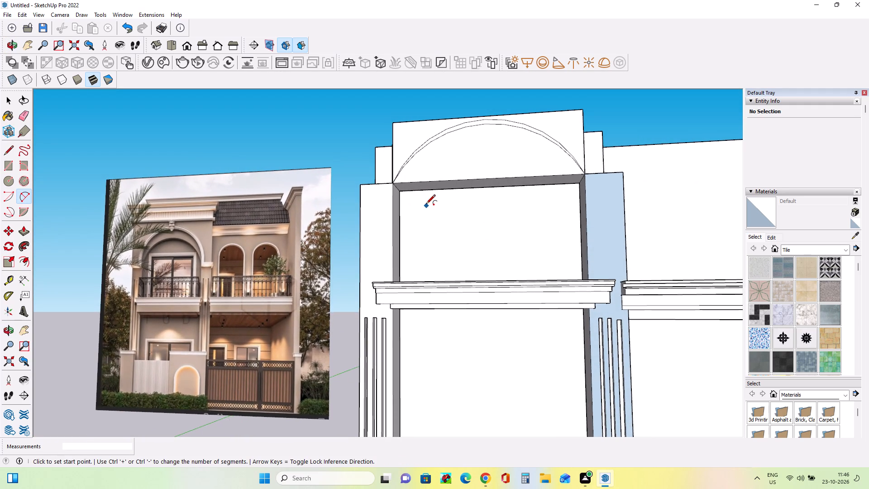
pyautogui.scroll(2, 426, 203)
pyautogui.moveTo(428, 205); pyautogui.dragTo(431, 210, button='middle')
pyautogui.moveTo(249, 208); pyautogui.dragTo(253, 214, button='middle')
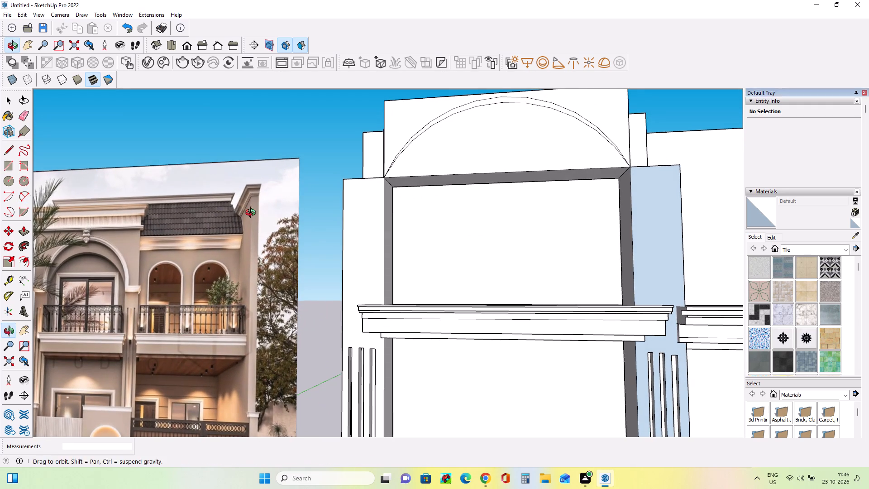
pyautogui.moveTo(253, 214); pyautogui.dragTo(254, 216, button='middle')
pyautogui.click(23, 232)
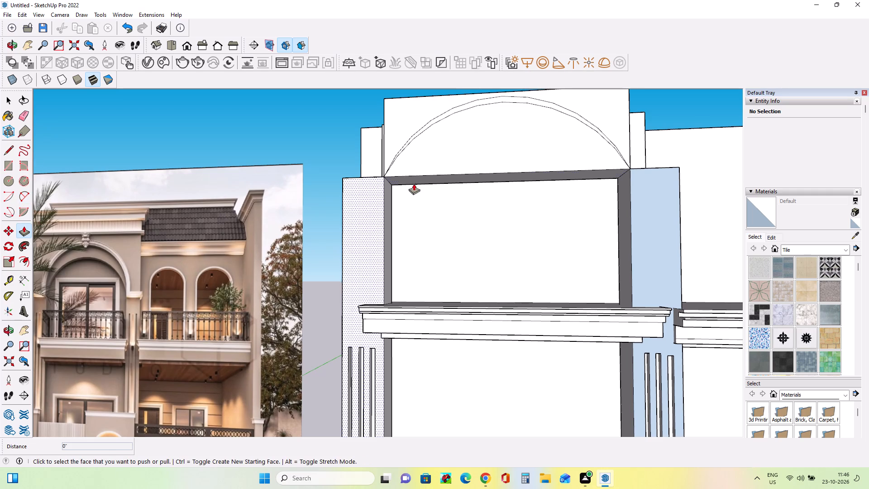
pyautogui.moveTo(430, 163); pyautogui.dragTo(487, 179)
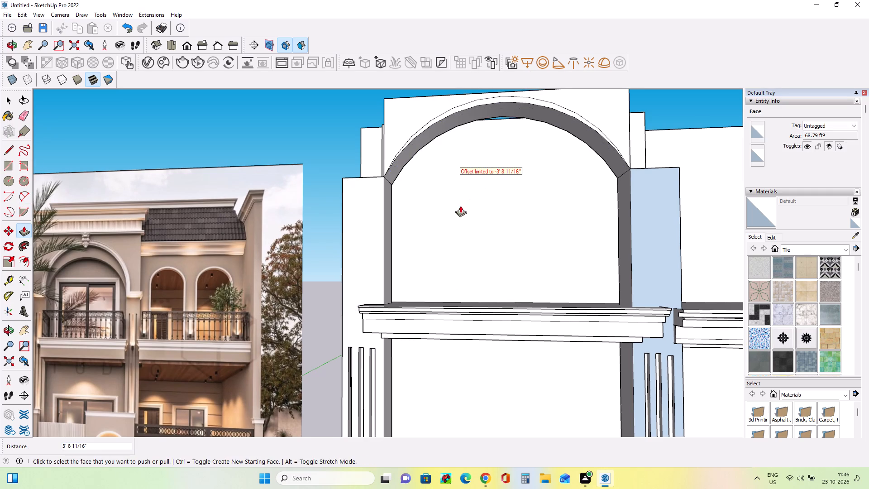
# Push/Pull the arch block's end face above the outer pillar outward 3' 3 13/16" to the pillar's outer edge.
pyautogui.moveTo(461, 208); pyautogui.dragTo(467, 231, button='middle')
pyautogui.scroll(-4, 467, 231)
pyautogui.moveTo(532, 214); pyautogui.dragTo(546, 228, button='middle')
pyautogui.scroll(3, 510, 162)
pyautogui.scroll(-3, 510, 162)
pyautogui.moveTo(522, 179); pyautogui.dragTo(526, 197, button='middle')
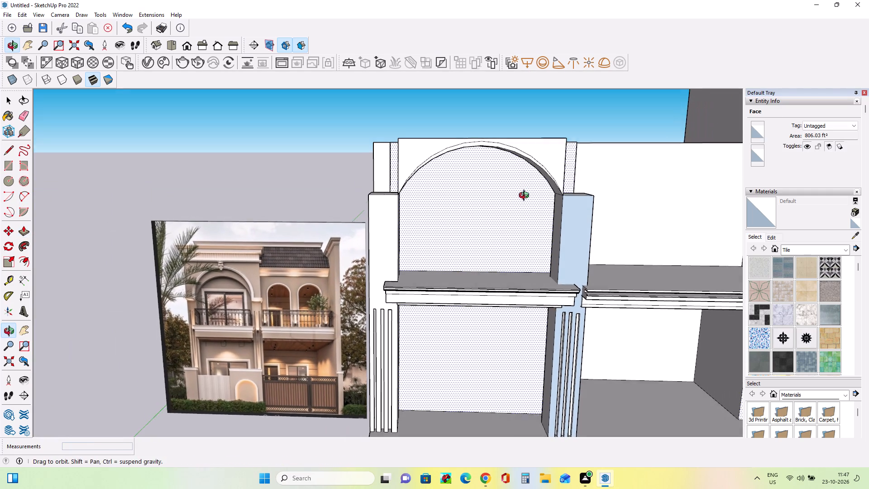
pyautogui.moveTo(526, 197); pyautogui.dragTo(526, 197, button='middle')
pyautogui.moveTo(462, 233); pyautogui.dragTo(564, 250, button='middle')
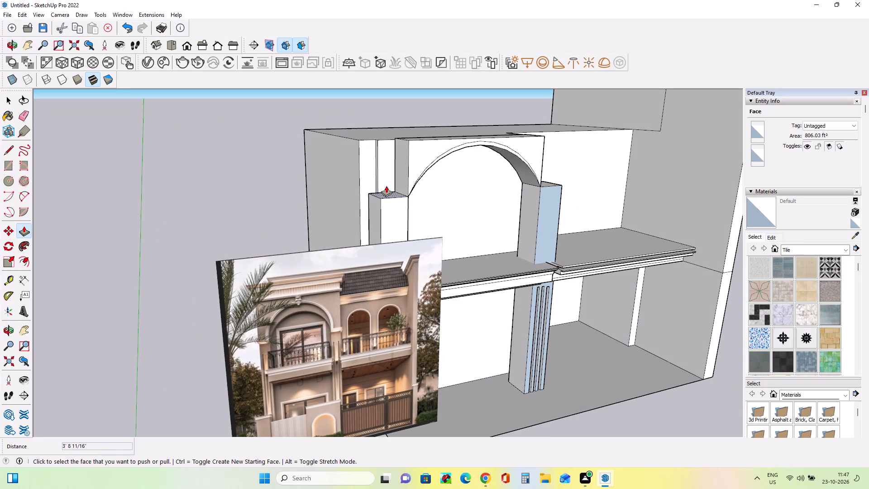
pyautogui.moveTo(400, 182); pyautogui.dragTo(391, 189)
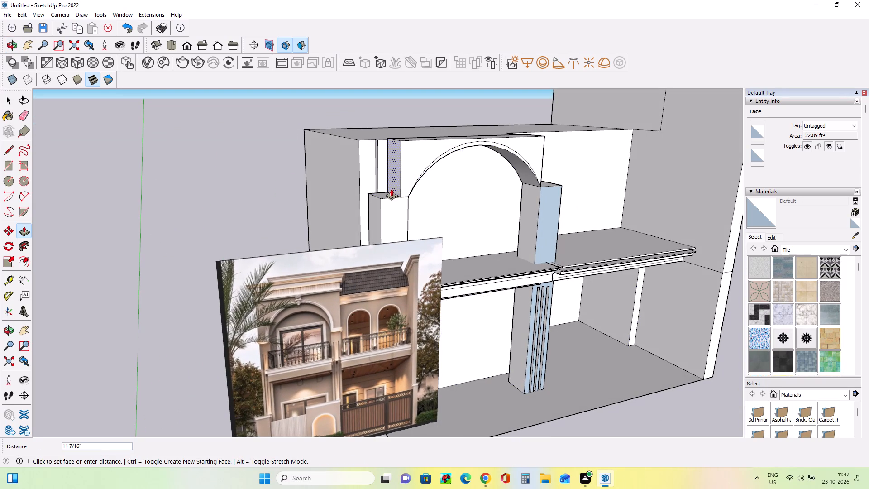
pyautogui.moveTo(391, 189); pyautogui.dragTo(379, 197)
# Push/Pull the arch block's opposite end face outward to the middle pillar's outer edge.
pyautogui.moveTo(508, 203); pyautogui.dragTo(359, 223, button='middle')
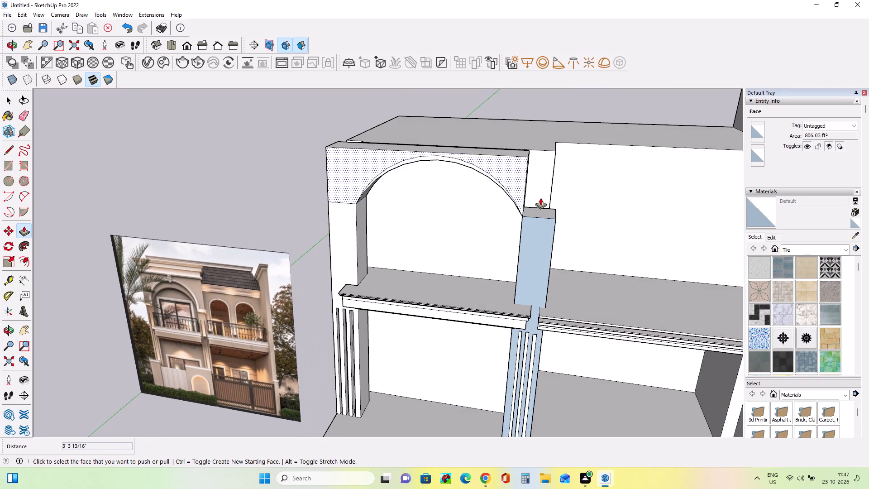
pyautogui.moveTo(556, 210); pyautogui.dragTo(452, 221, button='middle')
pyautogui.moveTo(502, 225); pyautogui.dragTo(522, 264)
# Push/Pull the thin crescent band between the two arcs by about 8 1/8".
pyautogui.moveTo(511, 255); pyautogui.dragTo(613, 217, button='middle')
pyautogui.scroll(3, 390, 159)
pyautogui.moveTo(416, 162); pyautogui.dragTo(427, 170, button='middle')
pyautogui.moveTo(431, 154); pyautogui.dragTo(432, 159)
# Compare the arched front and its crescent band with the arch and balcony in the reference image.
pyautogui.moveTo(409, 192); pyautogui.dragTo(467, 133, button='middle')
pyautogui.scroll(-3, 467, 133)
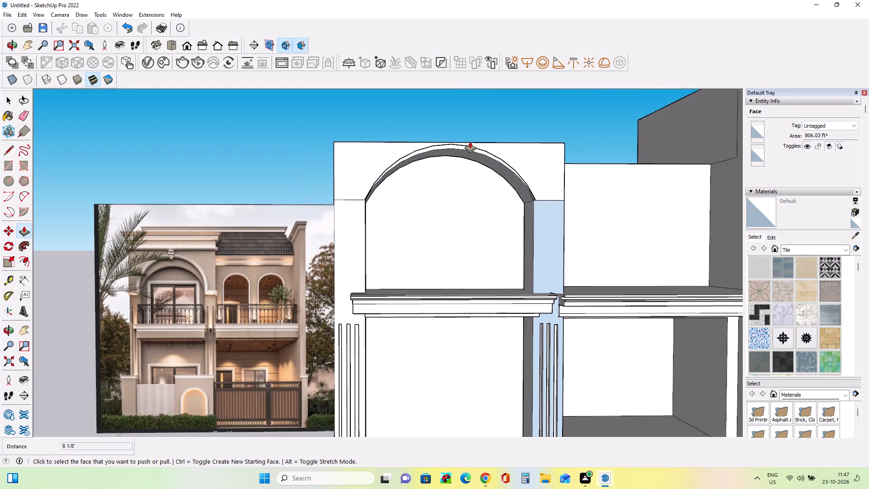
pyautogui.moveTo(476, 165); pyautogui.dragTo(477, 170, button='middle')
pyautogui.scroll(2, 444, 179)
pyautogui.moveTo(444, 179); pyautogui.dragTo(445, 184, button='middle')
pyautogui.moveTo(445, 184); pyautogui.dragTo(434, 171, button='middle')
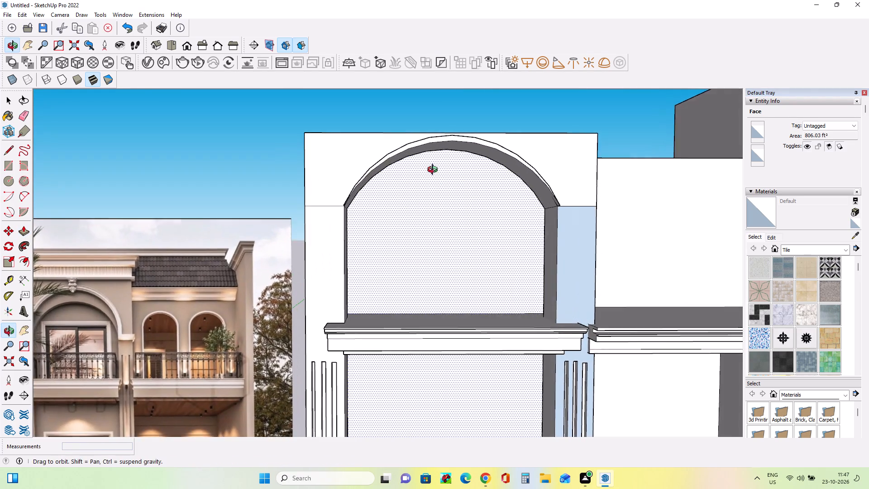
pyautogui.moveTo(434, 171); pyautogui.dragTo(428, 156, button='middle')
pyautogui.scroll(-2, 431, 165)
pyautogui.moveTo(450, 195); pyautogui.dragTo(439, 200, button='middle')
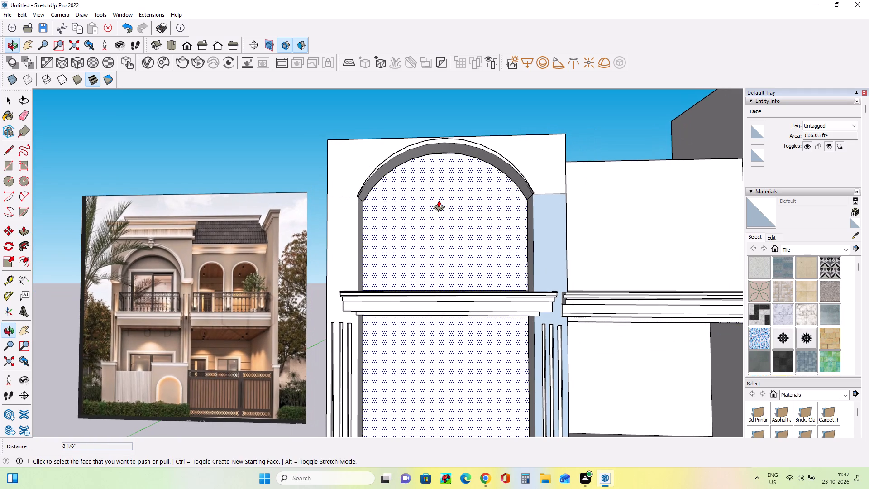
pyautogui.middleClick(411, 197)
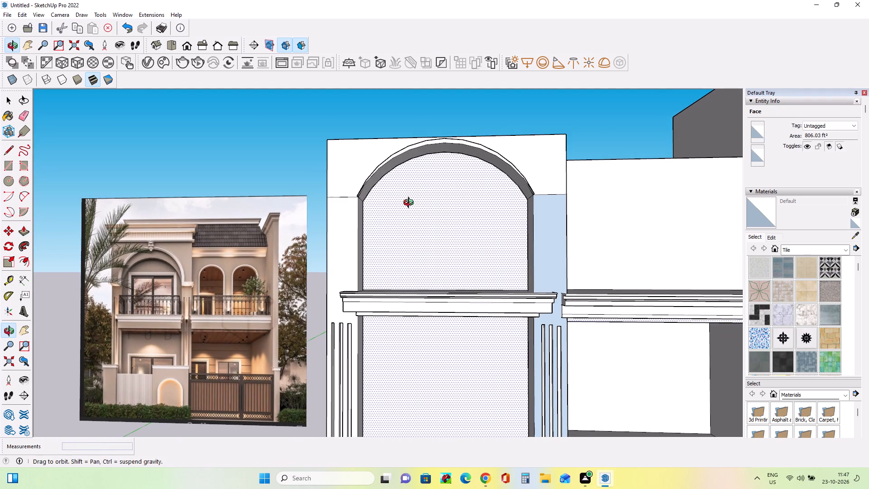
pyautogui.moveTo(401, 202); pyautogui.dragTo(372, 216, button='middle')
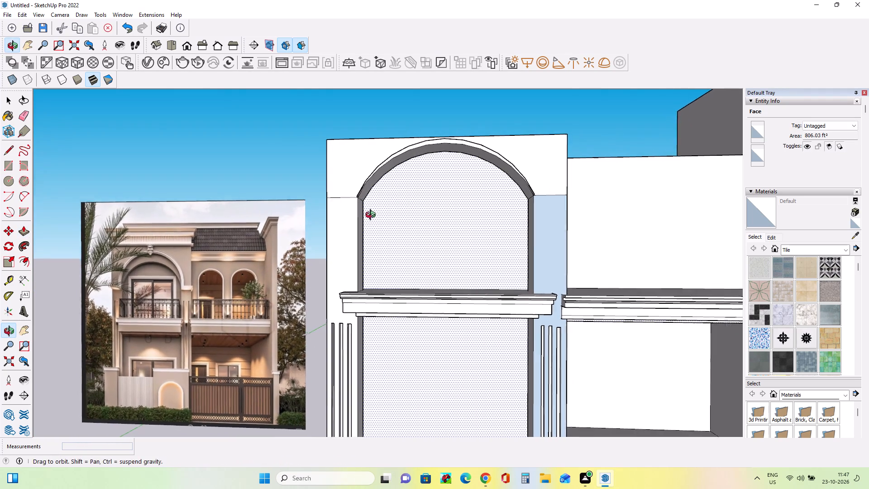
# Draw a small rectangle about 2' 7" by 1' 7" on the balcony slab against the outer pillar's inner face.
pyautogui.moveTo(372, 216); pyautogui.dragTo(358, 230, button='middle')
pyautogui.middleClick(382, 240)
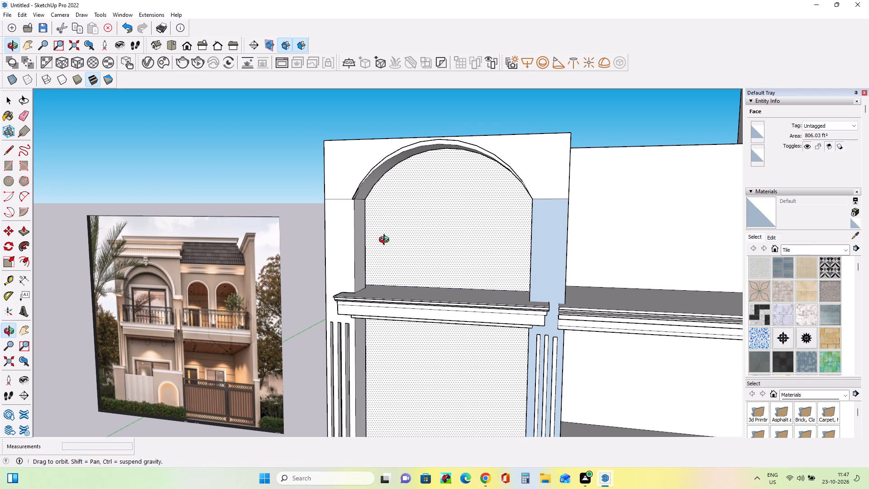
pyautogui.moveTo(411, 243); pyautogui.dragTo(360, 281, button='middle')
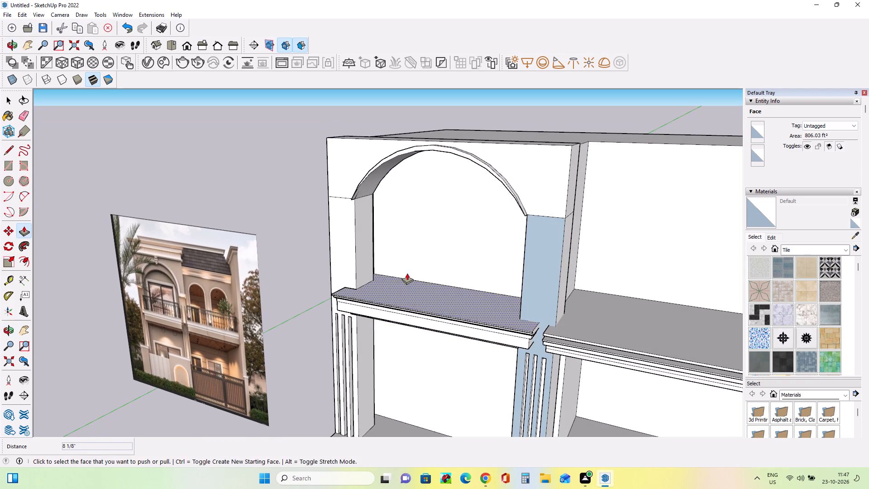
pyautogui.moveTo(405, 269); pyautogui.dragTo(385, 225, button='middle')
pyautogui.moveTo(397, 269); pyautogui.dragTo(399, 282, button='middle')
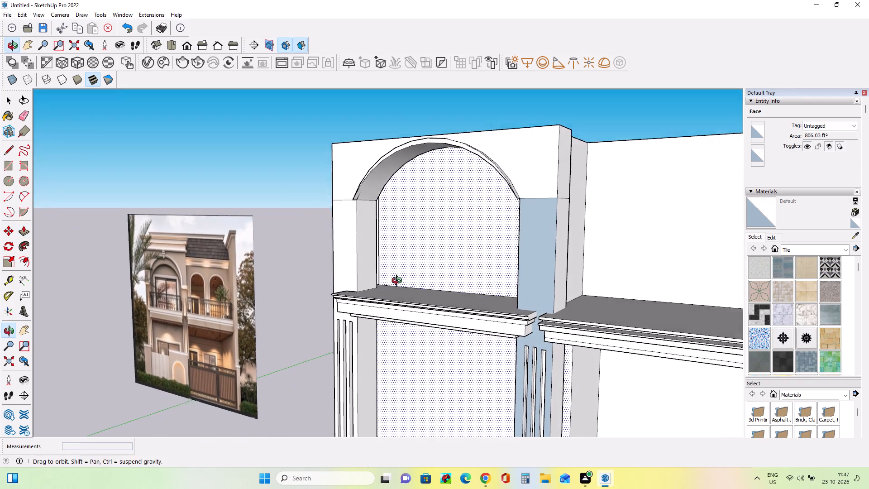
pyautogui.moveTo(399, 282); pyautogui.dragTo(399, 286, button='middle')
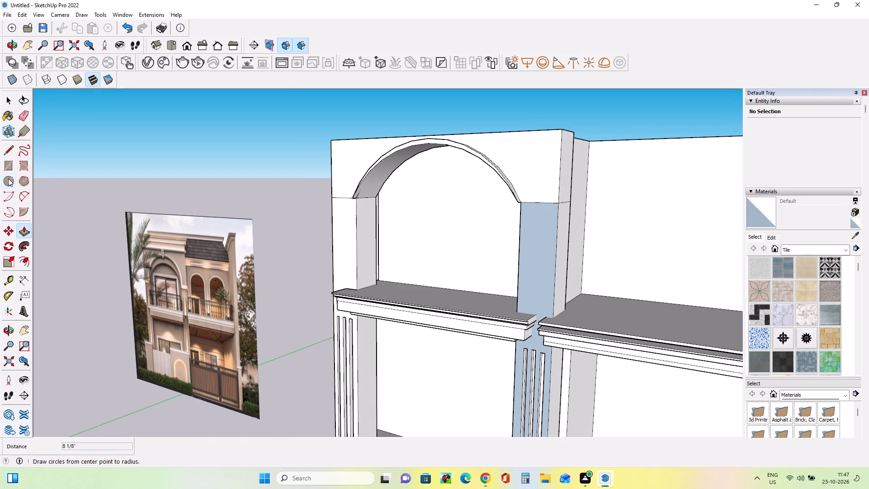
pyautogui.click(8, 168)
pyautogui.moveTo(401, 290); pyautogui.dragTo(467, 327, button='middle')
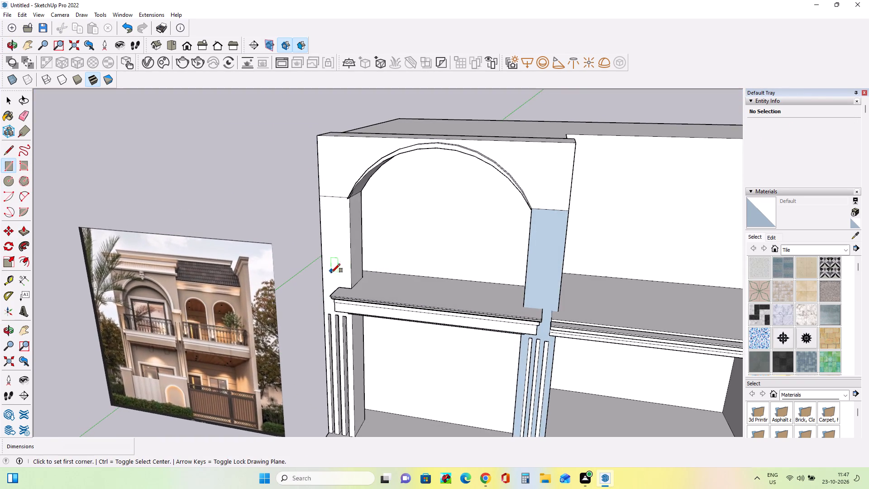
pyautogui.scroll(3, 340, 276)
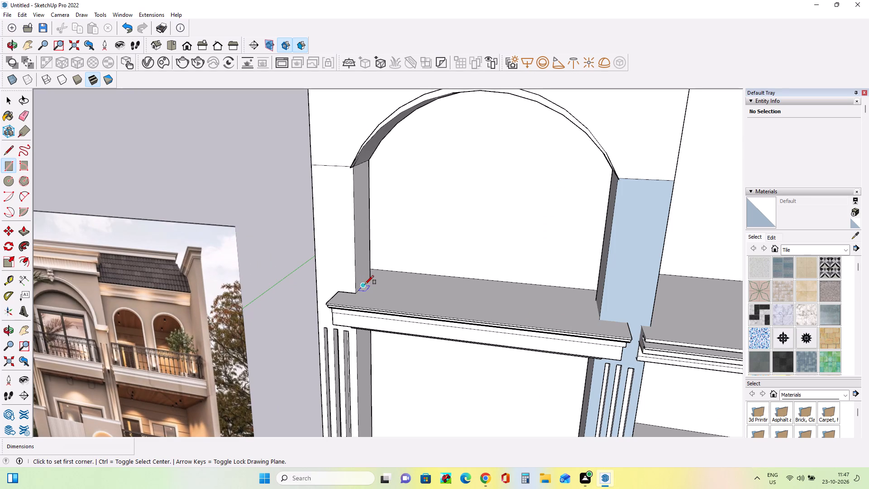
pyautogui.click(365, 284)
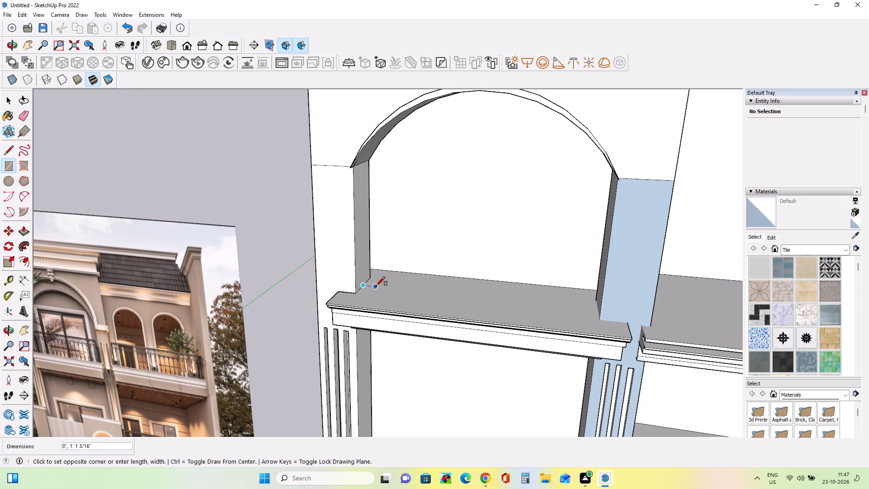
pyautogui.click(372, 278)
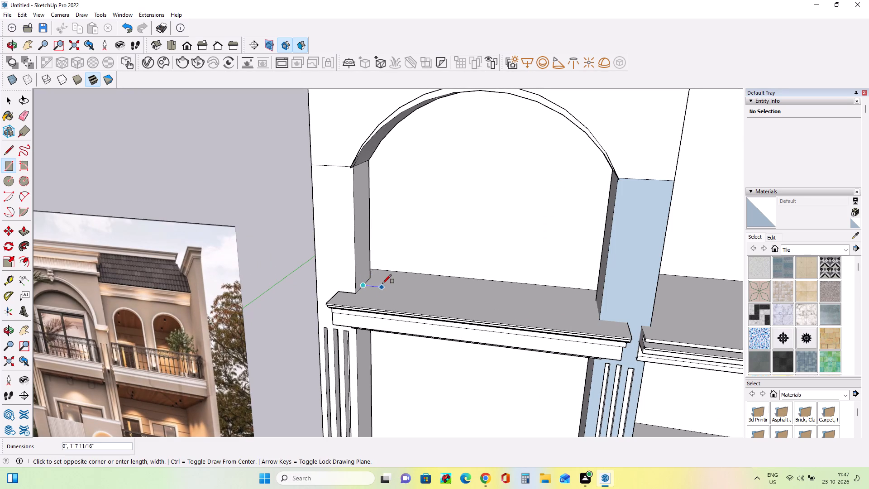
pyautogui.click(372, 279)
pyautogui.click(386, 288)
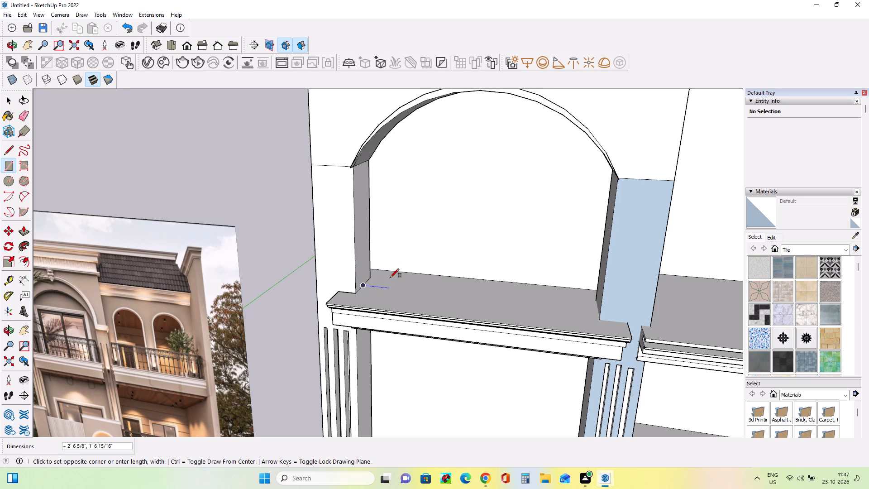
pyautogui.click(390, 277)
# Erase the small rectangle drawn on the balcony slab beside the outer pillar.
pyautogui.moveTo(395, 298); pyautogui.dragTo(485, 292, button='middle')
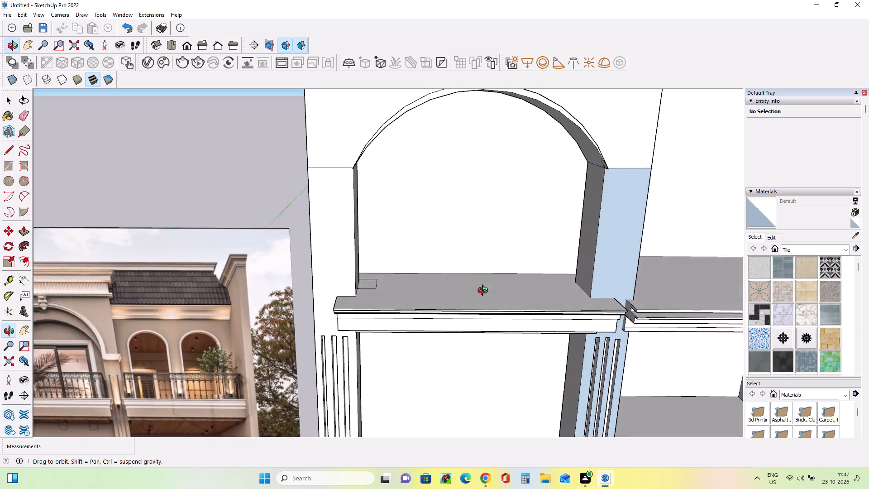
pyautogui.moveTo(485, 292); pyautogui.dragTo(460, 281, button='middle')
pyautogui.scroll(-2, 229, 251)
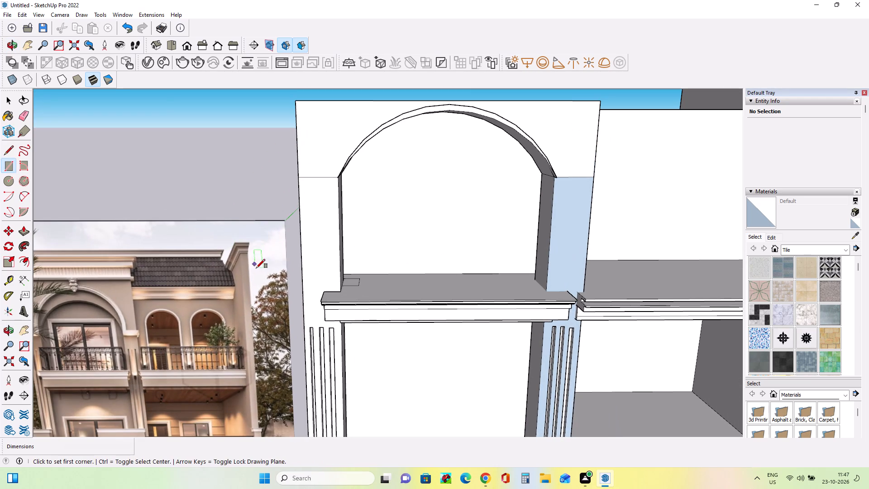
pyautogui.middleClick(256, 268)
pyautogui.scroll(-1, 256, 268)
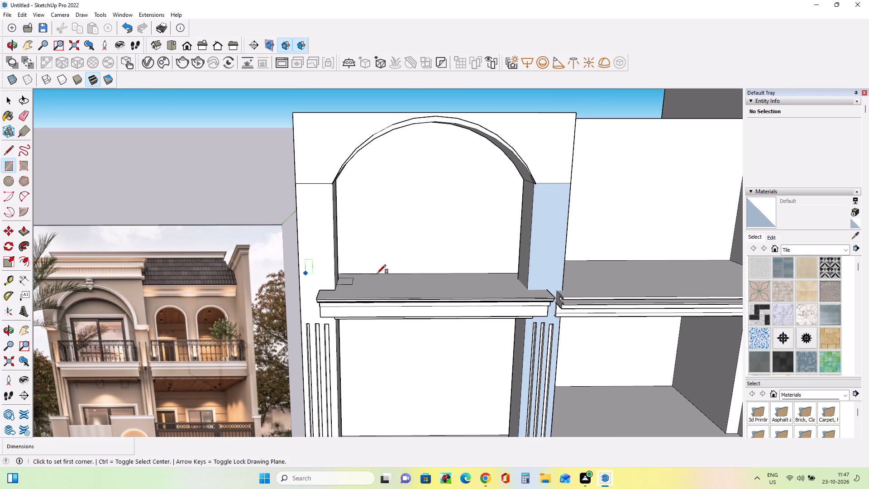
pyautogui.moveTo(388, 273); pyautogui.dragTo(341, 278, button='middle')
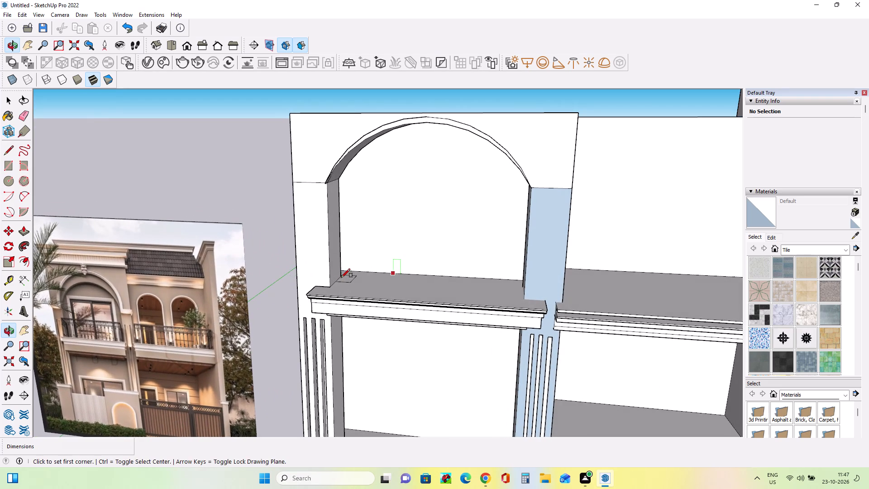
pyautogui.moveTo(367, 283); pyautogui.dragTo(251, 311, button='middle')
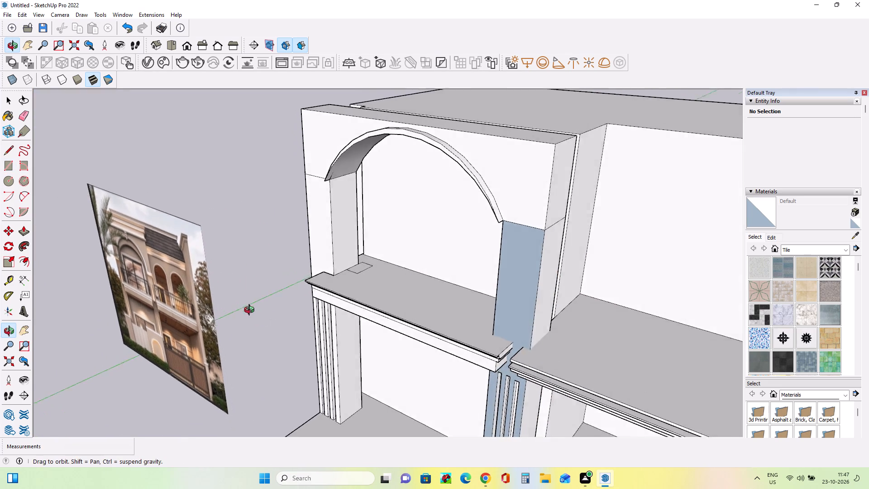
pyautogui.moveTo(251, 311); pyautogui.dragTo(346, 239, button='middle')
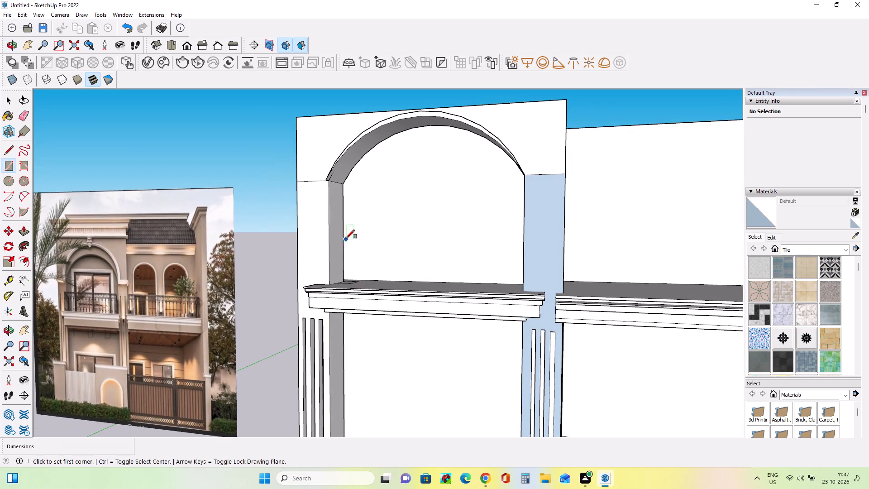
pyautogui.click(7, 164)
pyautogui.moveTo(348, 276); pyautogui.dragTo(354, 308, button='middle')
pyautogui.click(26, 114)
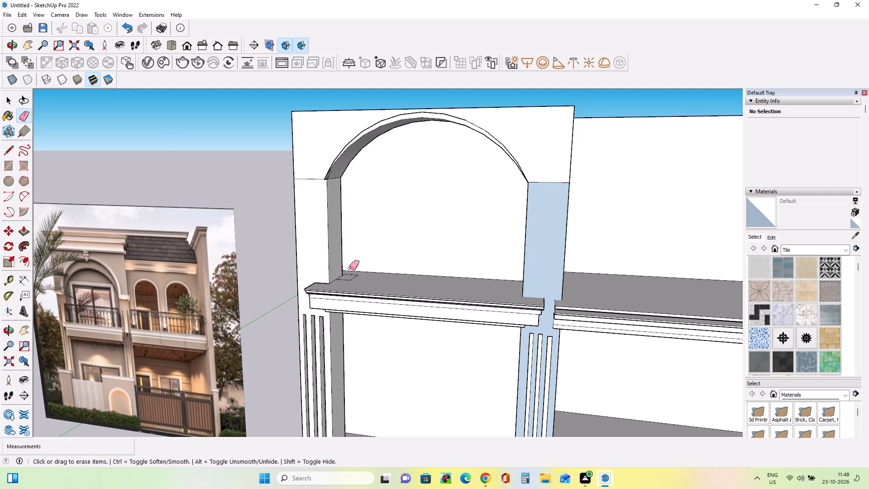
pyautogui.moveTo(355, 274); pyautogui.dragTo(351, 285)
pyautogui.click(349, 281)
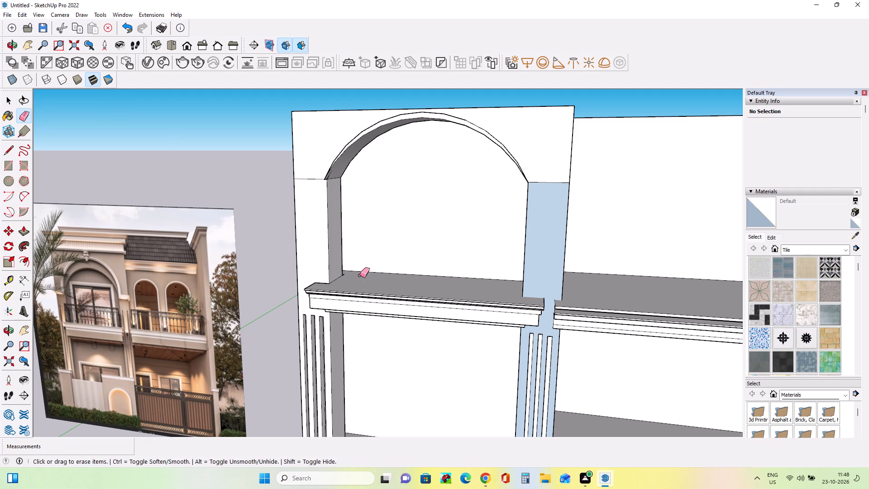
# Push/Pull the rear faces of the middle pillar's upper part and the arch block above it inward 2' 2 1/8".
pyautogui.moveTo(360, 277); pyautogui.dragTo(362, 283, button='middle')
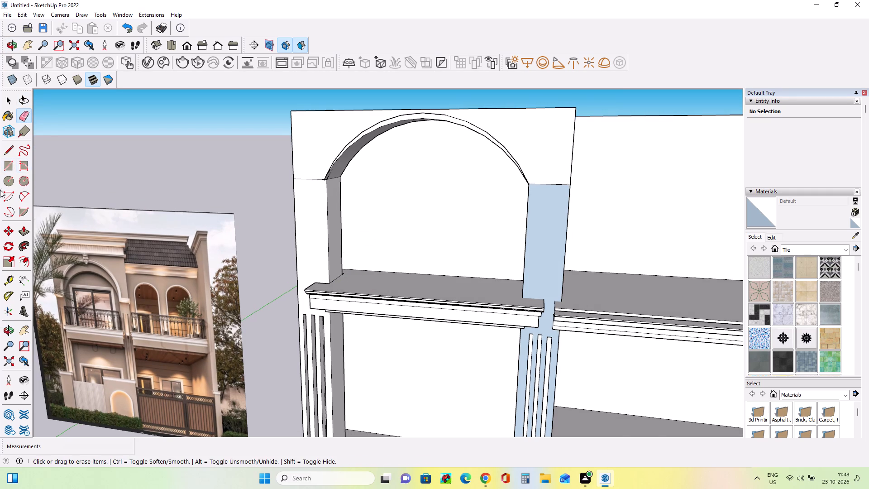
pyautogui.scroll(7, 80, 303)
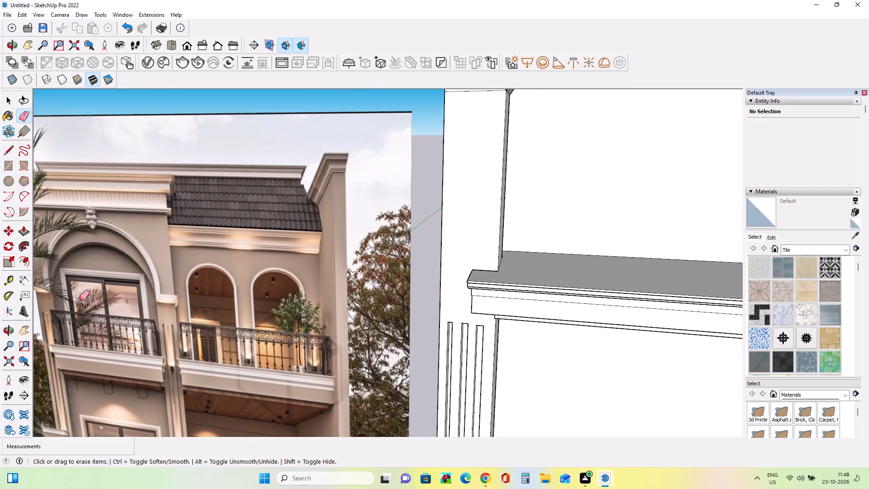
pyautogui.scroll(-7, 103, 294)
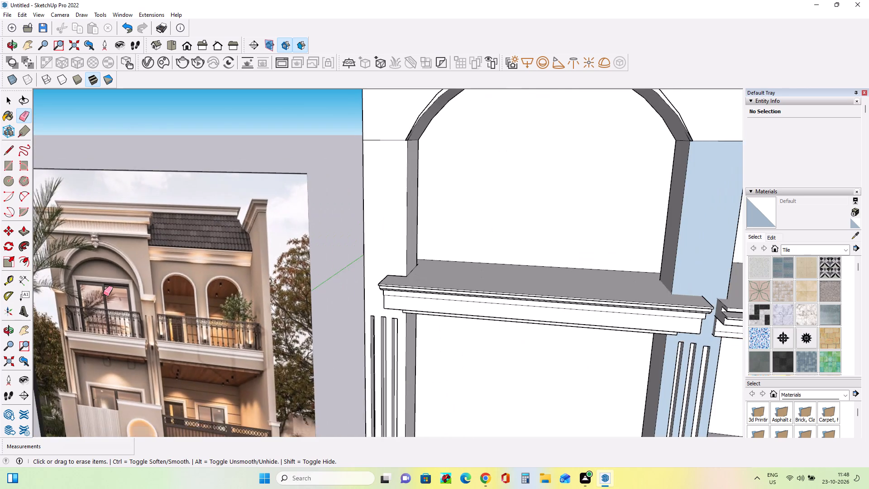
pyautogui.scroll(-6, 103, 294)
pyautogui.moveTo(399, 235); pyautogui.dragTo(258, 271, button='middle')
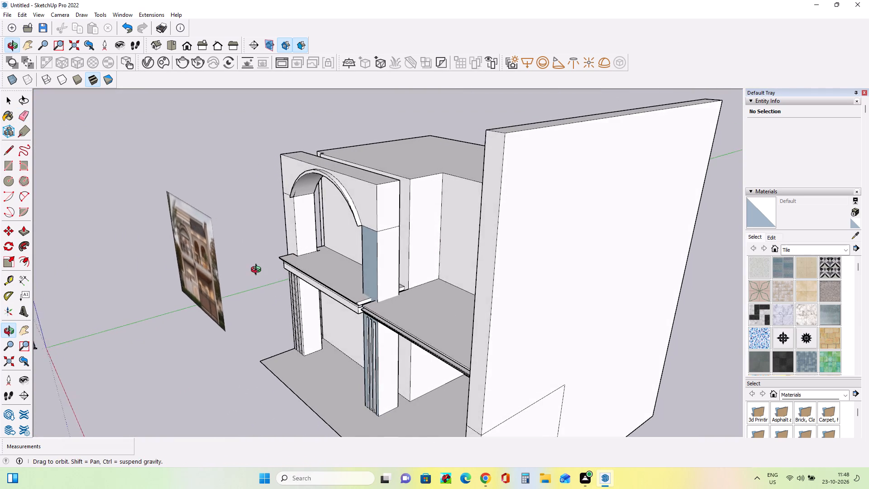
pyautogui.moveTo(258, 271); pyautogui.dragTo(268, 292, button='middle')
pyautogui.scroll(13, 396, 218)
pyautogui.moveTo(483, 233); pyautogui.dragTo(447, 256, button='middle')
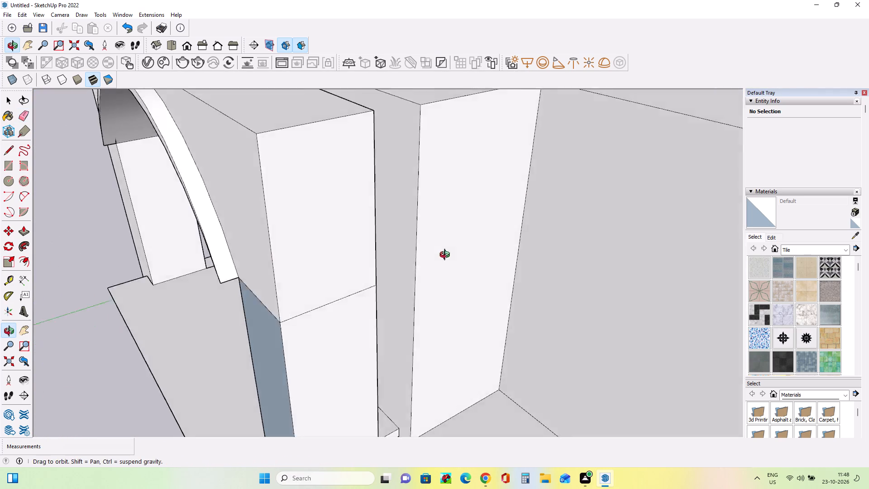
pyautogui.moveTo(447, 256); pyautogui.dragTo(348, 296, button='middle')
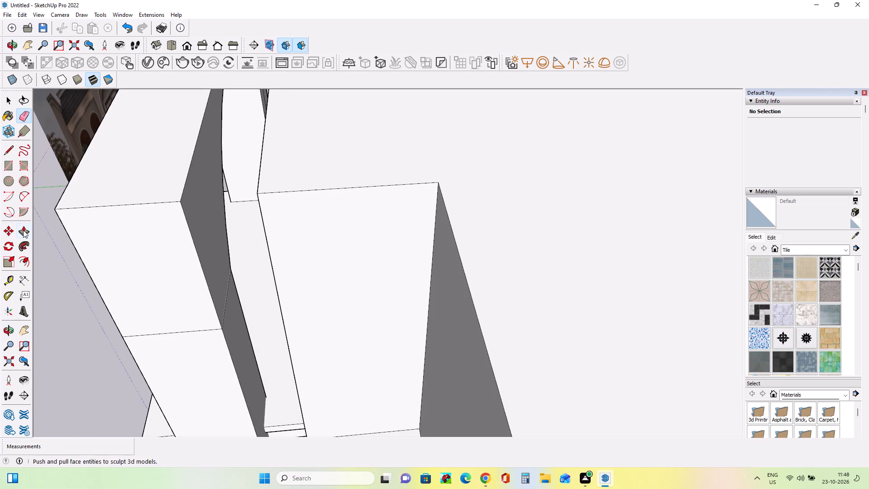
pyautogui.click(27, 232)
pyautogui.moveTo(230, 315); pyautogui.dragTo(177, 324)
pyautogui.moveTo(222, 292); pyautogui.dragTo(168, 333)
# Push/Pull the rear faces of the outer pillar's upper part inward 2' 2 1/8" to match the thinned arch block.
pyautogui.moveTo(206, 255); pyautogui.dragTo(233, 244, button='middle')
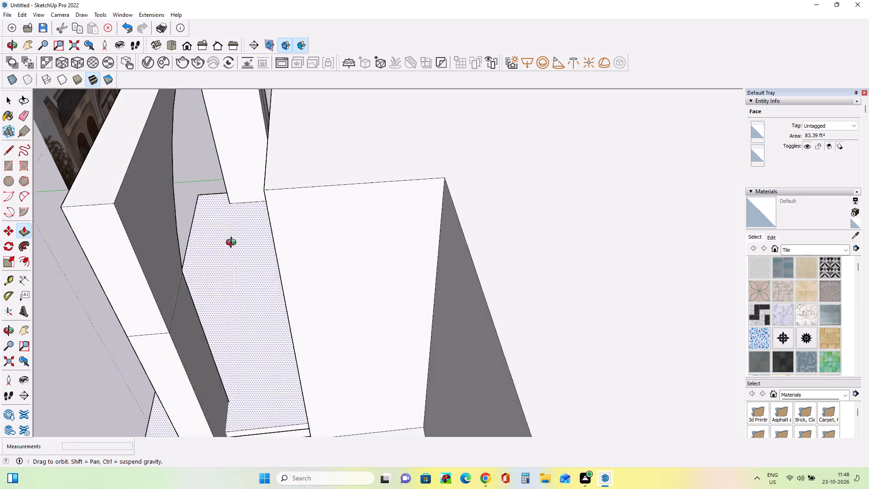
pyautogui.moveTo(233, 244); pyautogui.dragTo(231, 279, button='middle')
pyautogui.scroll(-9, 255, 120)
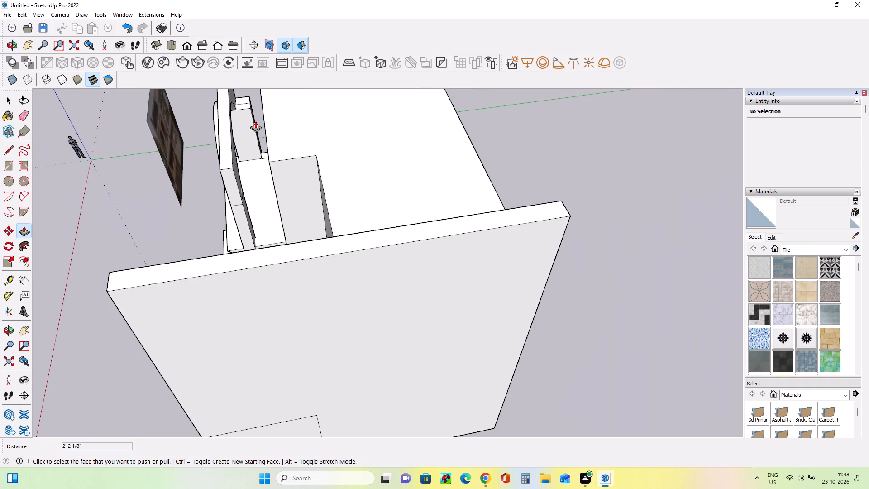
pyautogui.moveTo(255, 121); pyautogui.dragTo(215, 105, button='middle')
pyautogui.scroll(13, 261, 98)
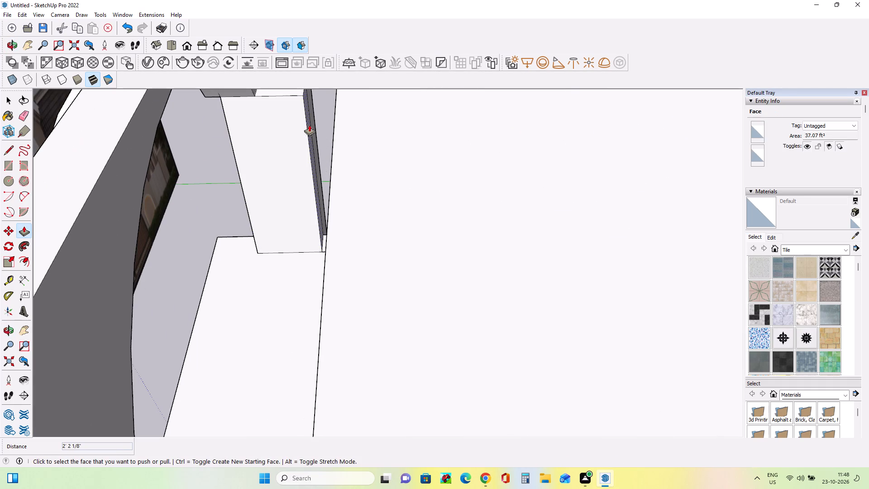
pyautogui.moveTo(310, 125); pyautogui.dragTo(249, 109)
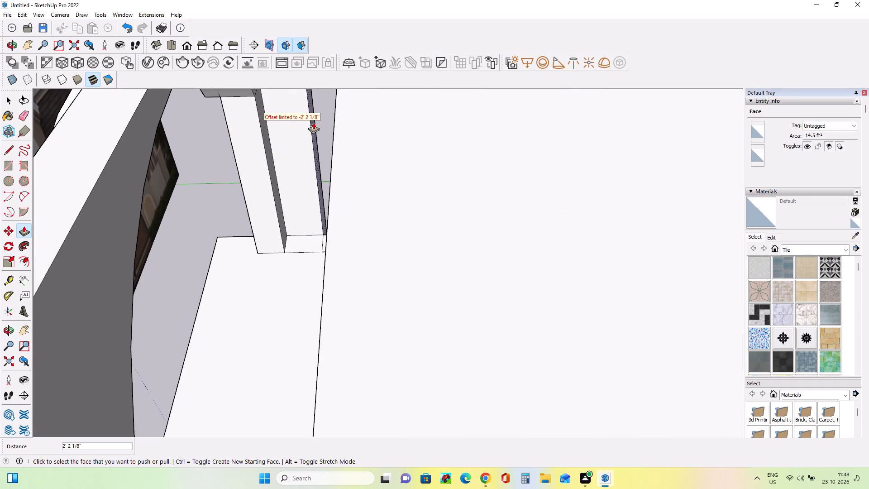
pyautogui.moveTo(313, 122); pyautogui.dragTo(265, 135)
# Draw a vertical rectangle about 22' 10 13/16" by 16' 1 3/16" behind the arched balcony front, from the slab corner to the block's opposite top corner.
pyautogui.scroll(-2, 308, 142)
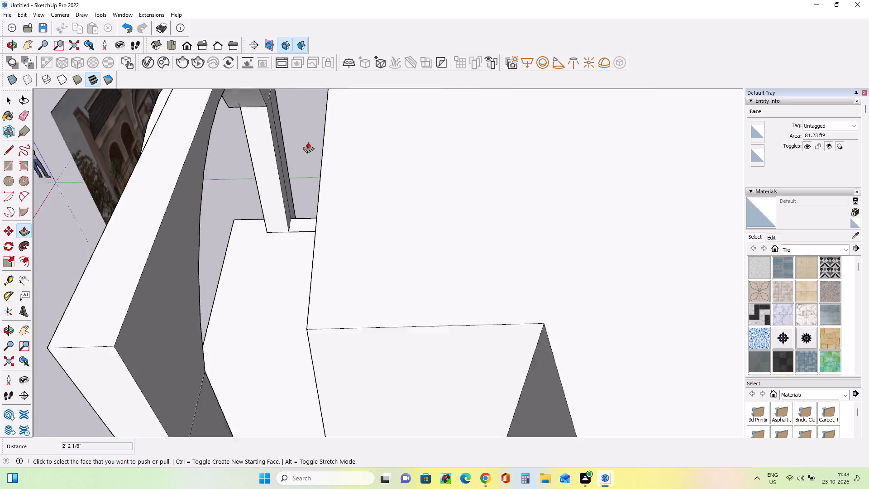
pyautogui.scroll(-10, 308, 142)
pyautogui.moveTo(291, 234); pyautogui.dragTo(530, 210, button='middle')
pyautogui.moveTo(387, 264); pyautogui.dragTo(449, 225, button='middle')
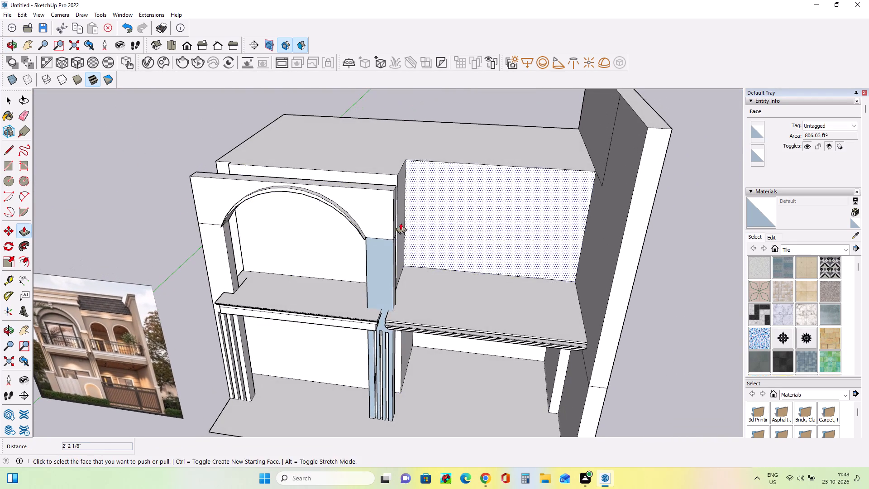
pyautogui.moveTo(321, 180); pyautogui.dragTo(643, 189, button='middle')
pyautogui.moveTo(358, 372); pyautogui.dragTo(454, 429, button='middle')
pyautogui.scroll(8, 423, 403)
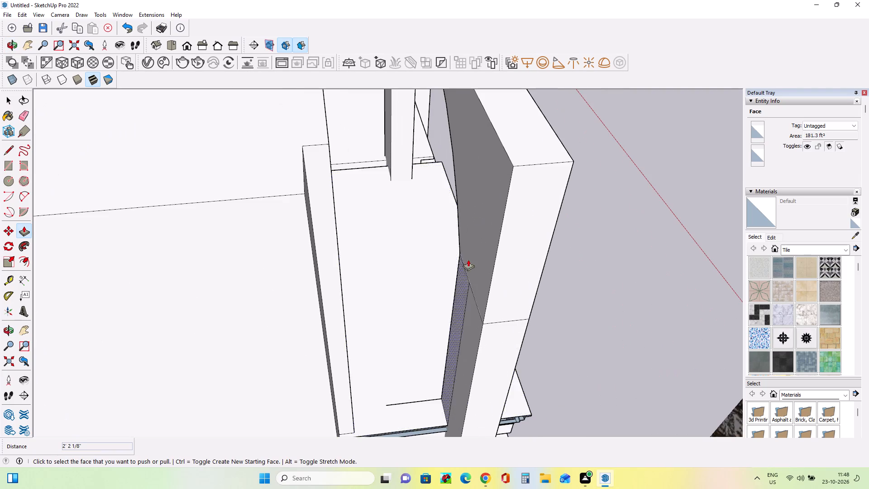
pyautogui.click(8, 162)
pyautogui.scroll(-7, 342, 373)
pyautogui.moveTo(396, 403); pyautogui.dragTo(458, 393, button='middle')
pyautogui.scroll(8, 445, 389)
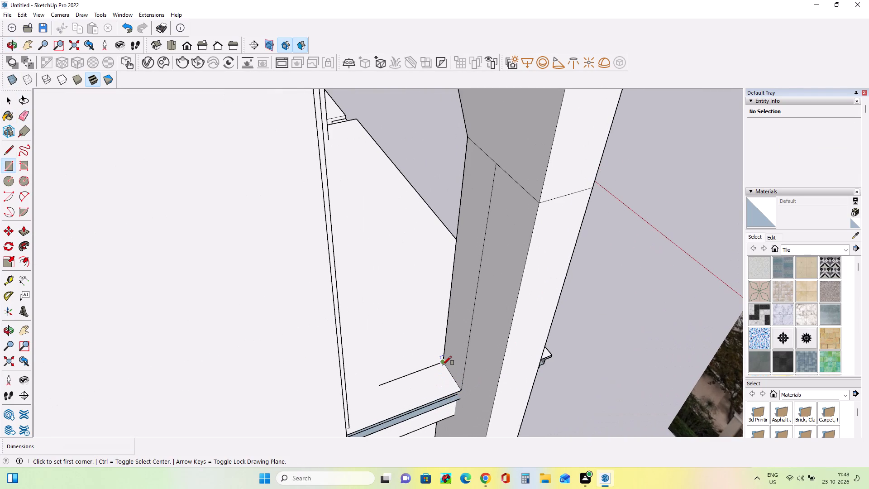
pyautogui.scroll(-4, 476, 365)
pyautogui.moveTo(475, 364); pyautogui.dragTo(449, 364, button='middle')
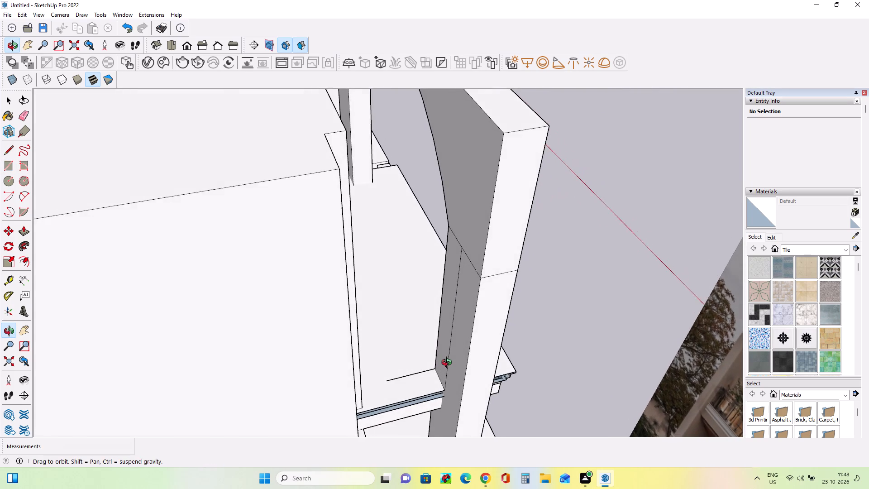
pyautogui.moveTo(449, 364); pyautogui.dragTo(450, 366, button='middle')
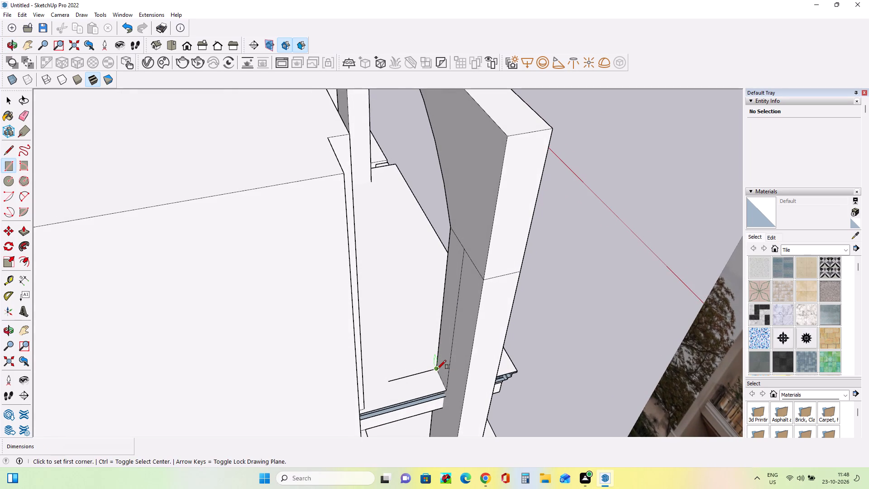
pyautogui.click(448, 389)
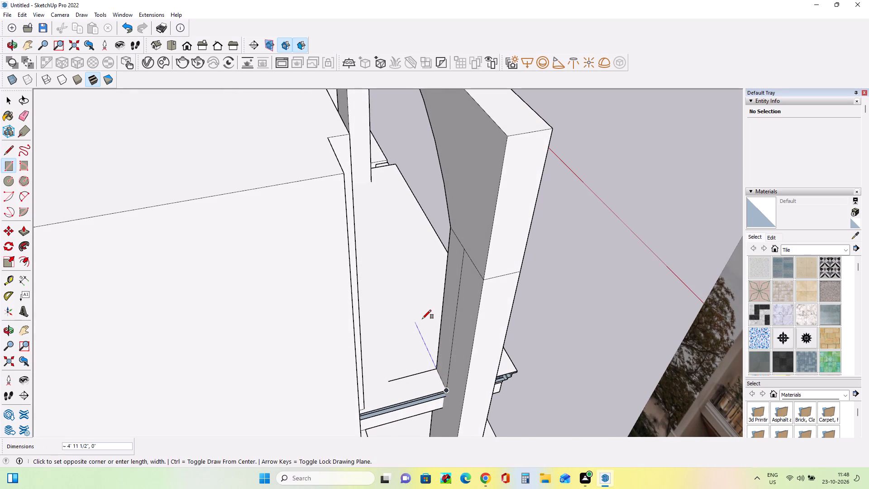
pyautogui.scroll(-8, 422, 319)
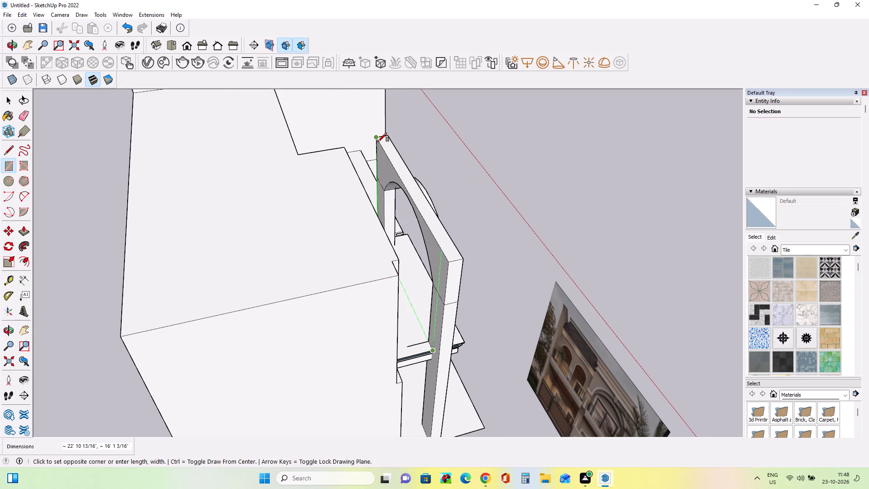
pyautogui.click(378, 142)
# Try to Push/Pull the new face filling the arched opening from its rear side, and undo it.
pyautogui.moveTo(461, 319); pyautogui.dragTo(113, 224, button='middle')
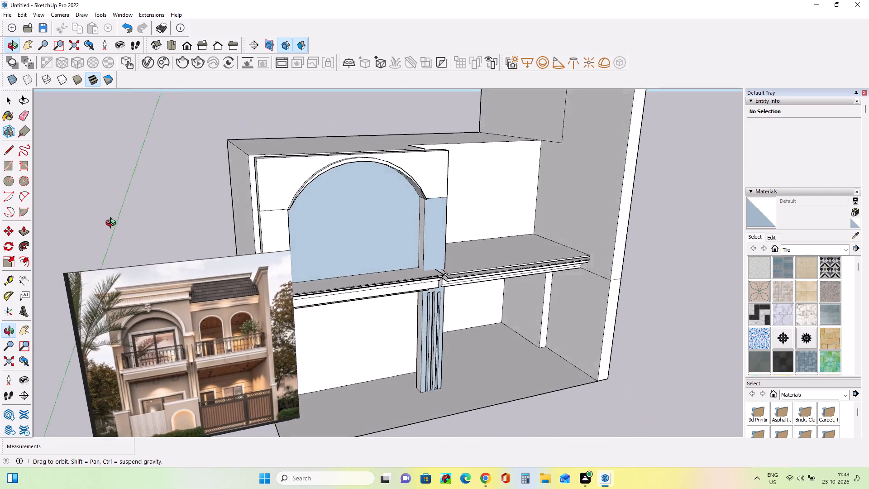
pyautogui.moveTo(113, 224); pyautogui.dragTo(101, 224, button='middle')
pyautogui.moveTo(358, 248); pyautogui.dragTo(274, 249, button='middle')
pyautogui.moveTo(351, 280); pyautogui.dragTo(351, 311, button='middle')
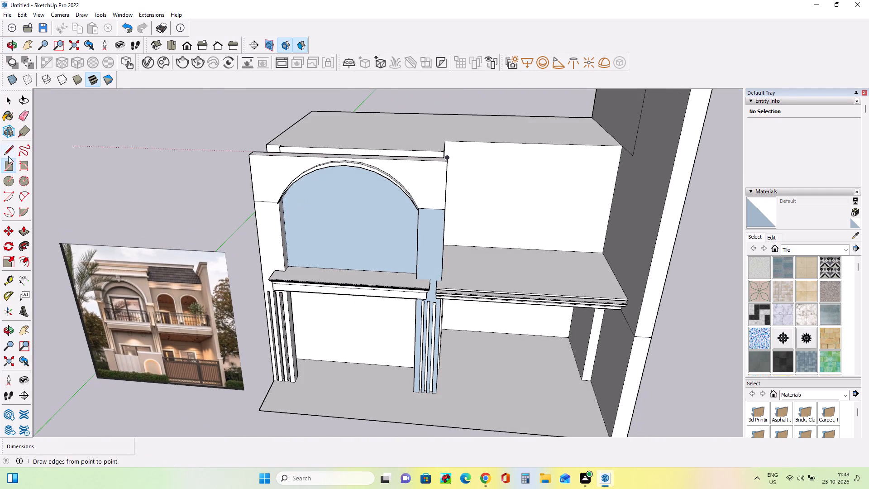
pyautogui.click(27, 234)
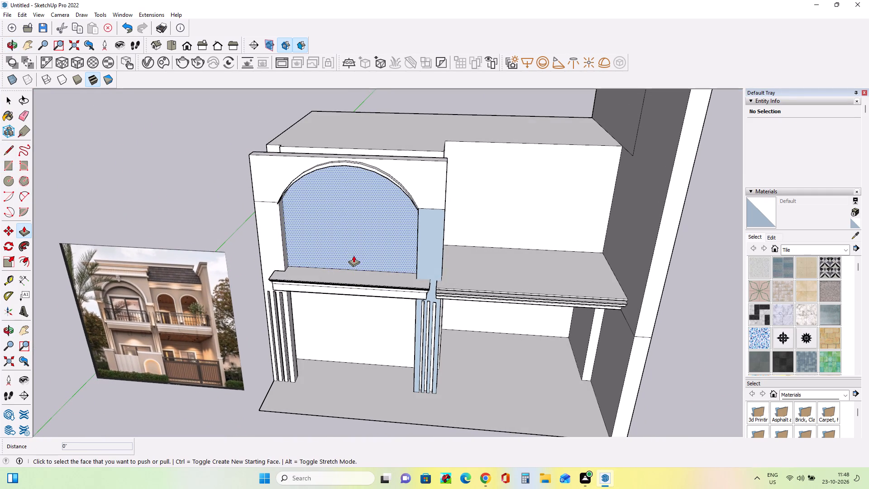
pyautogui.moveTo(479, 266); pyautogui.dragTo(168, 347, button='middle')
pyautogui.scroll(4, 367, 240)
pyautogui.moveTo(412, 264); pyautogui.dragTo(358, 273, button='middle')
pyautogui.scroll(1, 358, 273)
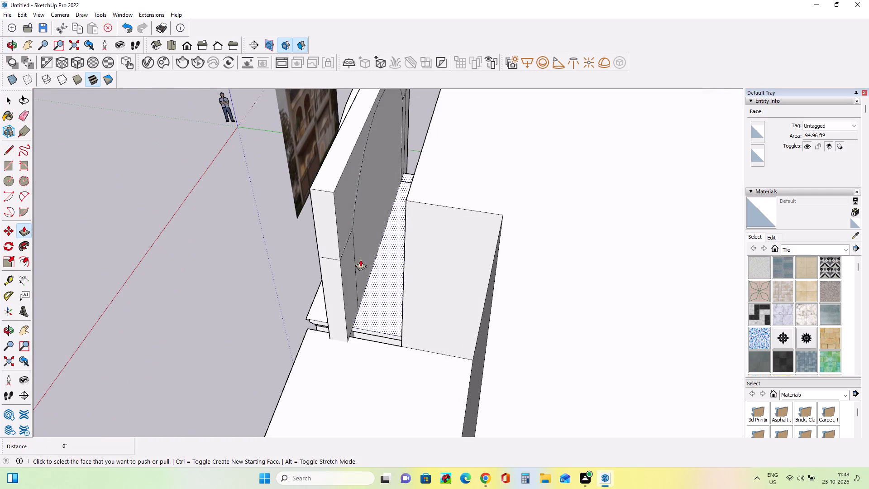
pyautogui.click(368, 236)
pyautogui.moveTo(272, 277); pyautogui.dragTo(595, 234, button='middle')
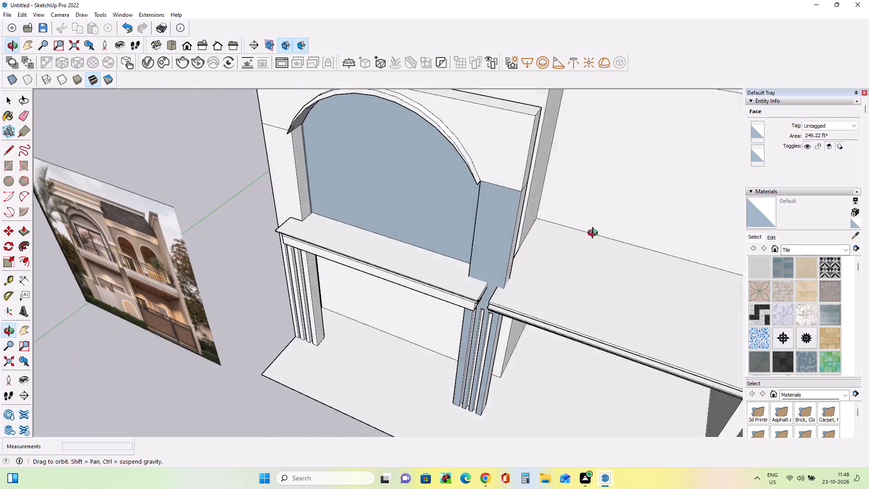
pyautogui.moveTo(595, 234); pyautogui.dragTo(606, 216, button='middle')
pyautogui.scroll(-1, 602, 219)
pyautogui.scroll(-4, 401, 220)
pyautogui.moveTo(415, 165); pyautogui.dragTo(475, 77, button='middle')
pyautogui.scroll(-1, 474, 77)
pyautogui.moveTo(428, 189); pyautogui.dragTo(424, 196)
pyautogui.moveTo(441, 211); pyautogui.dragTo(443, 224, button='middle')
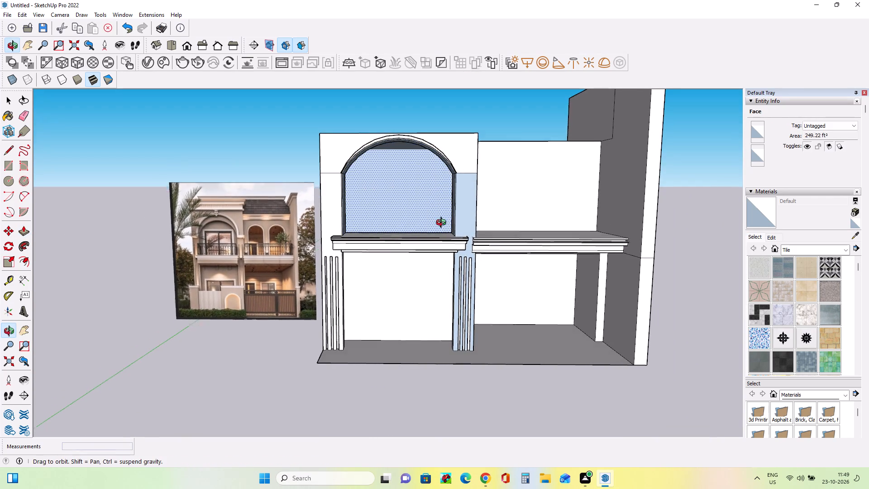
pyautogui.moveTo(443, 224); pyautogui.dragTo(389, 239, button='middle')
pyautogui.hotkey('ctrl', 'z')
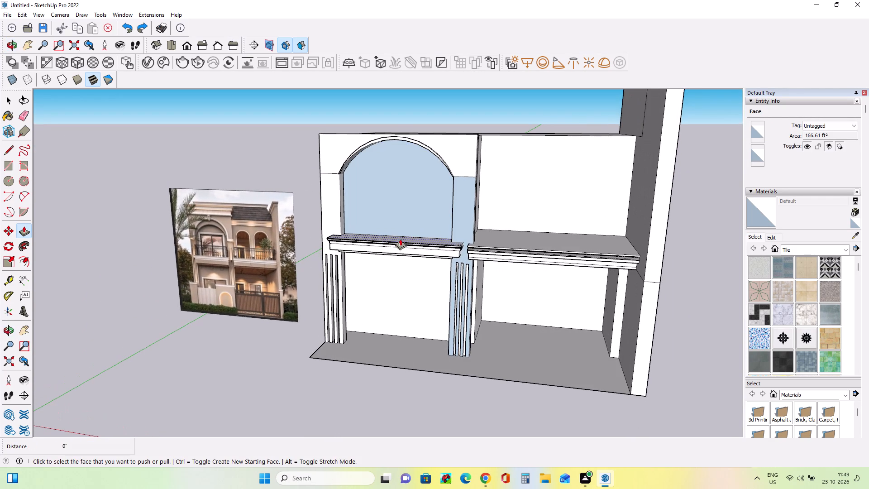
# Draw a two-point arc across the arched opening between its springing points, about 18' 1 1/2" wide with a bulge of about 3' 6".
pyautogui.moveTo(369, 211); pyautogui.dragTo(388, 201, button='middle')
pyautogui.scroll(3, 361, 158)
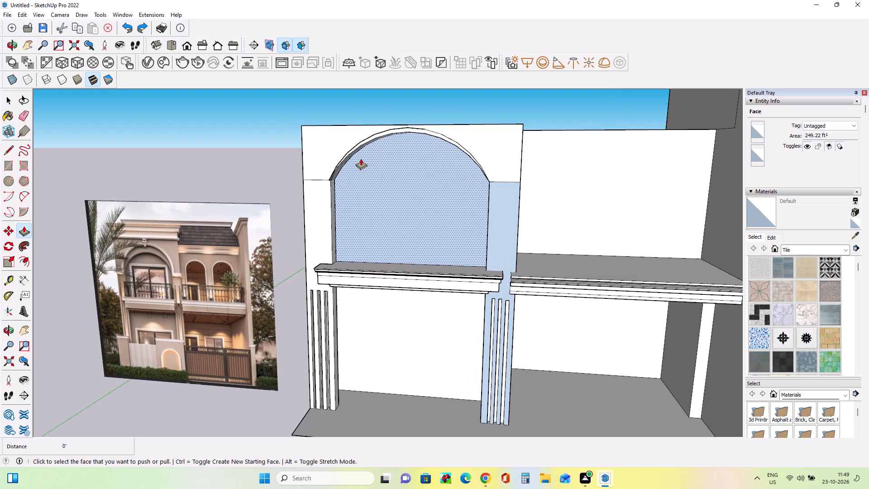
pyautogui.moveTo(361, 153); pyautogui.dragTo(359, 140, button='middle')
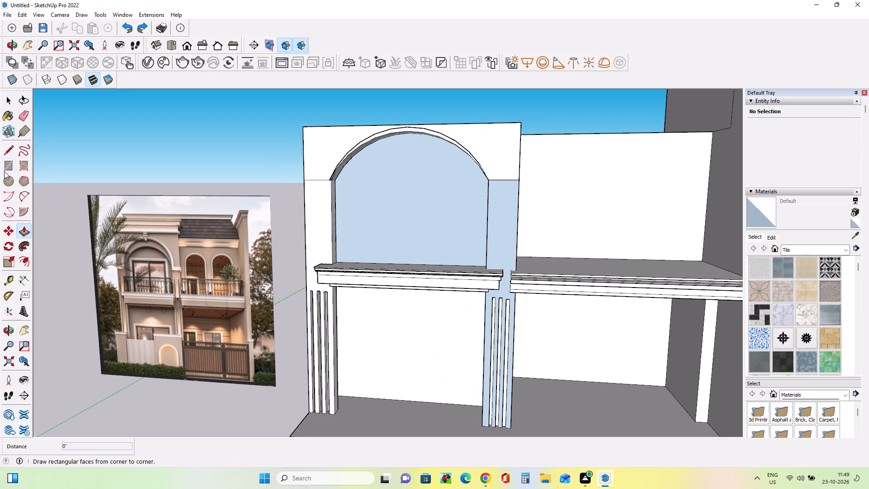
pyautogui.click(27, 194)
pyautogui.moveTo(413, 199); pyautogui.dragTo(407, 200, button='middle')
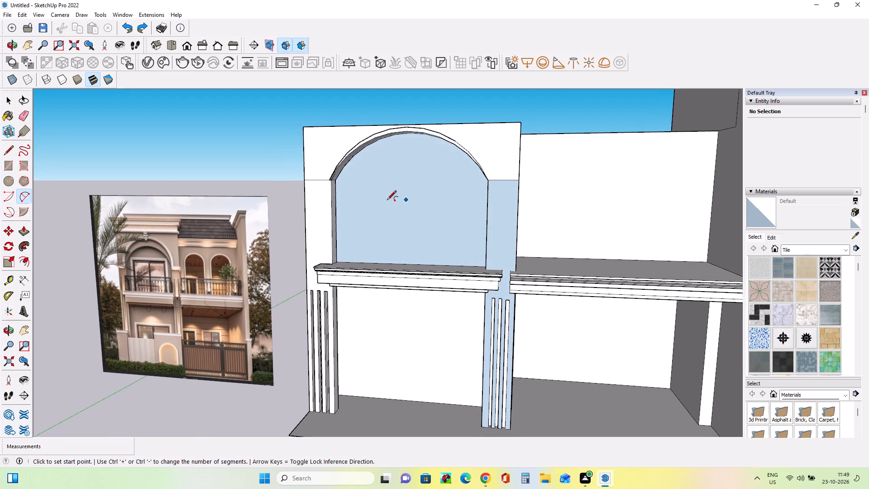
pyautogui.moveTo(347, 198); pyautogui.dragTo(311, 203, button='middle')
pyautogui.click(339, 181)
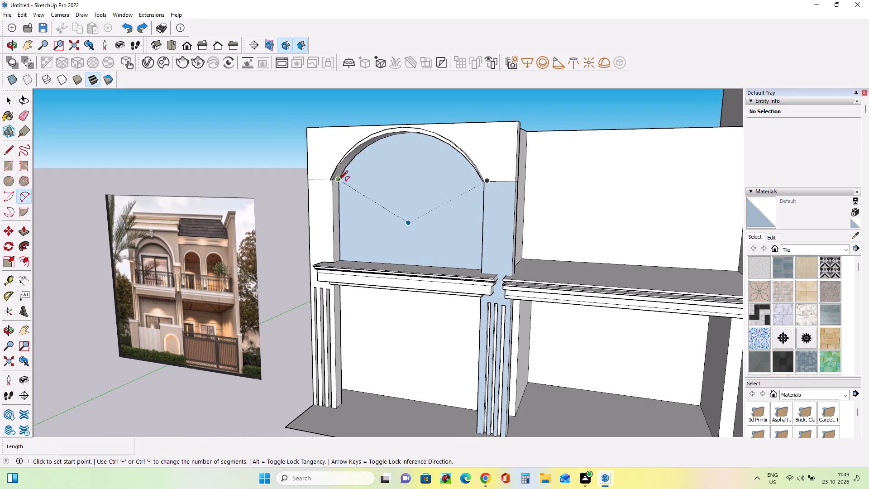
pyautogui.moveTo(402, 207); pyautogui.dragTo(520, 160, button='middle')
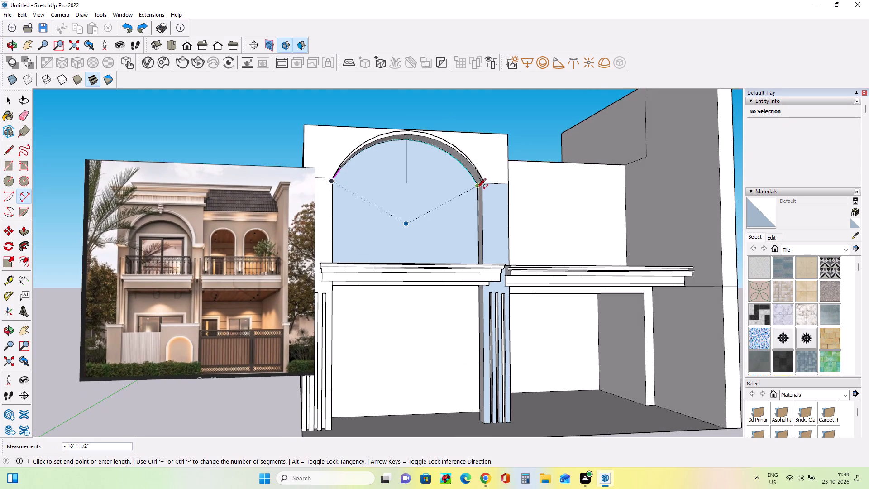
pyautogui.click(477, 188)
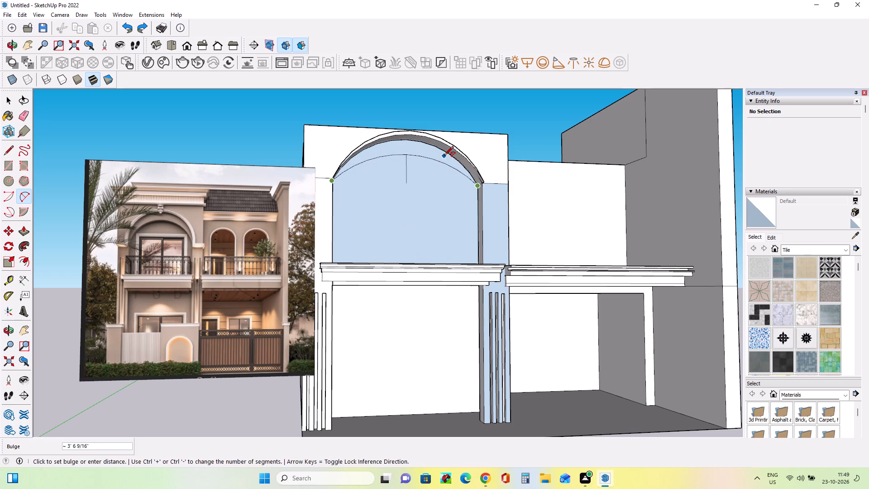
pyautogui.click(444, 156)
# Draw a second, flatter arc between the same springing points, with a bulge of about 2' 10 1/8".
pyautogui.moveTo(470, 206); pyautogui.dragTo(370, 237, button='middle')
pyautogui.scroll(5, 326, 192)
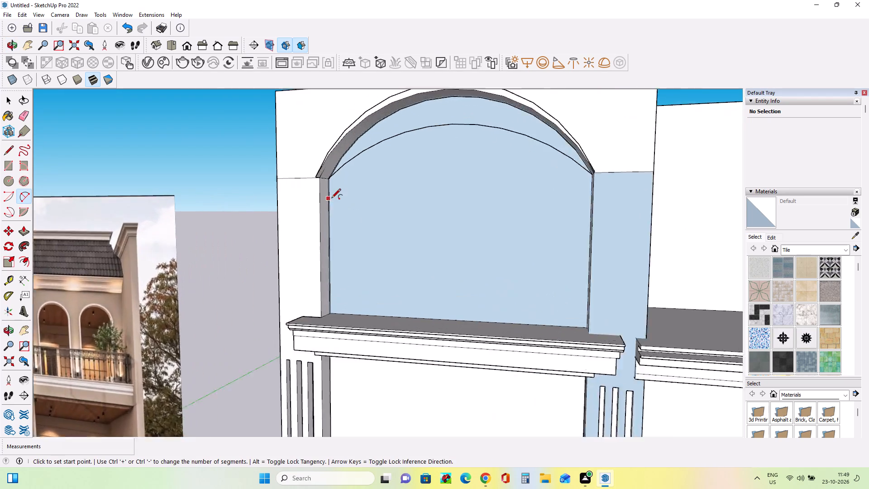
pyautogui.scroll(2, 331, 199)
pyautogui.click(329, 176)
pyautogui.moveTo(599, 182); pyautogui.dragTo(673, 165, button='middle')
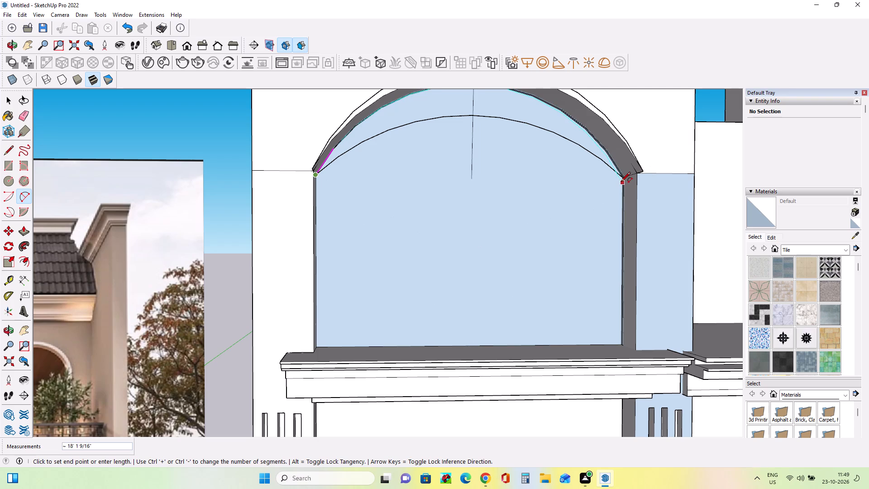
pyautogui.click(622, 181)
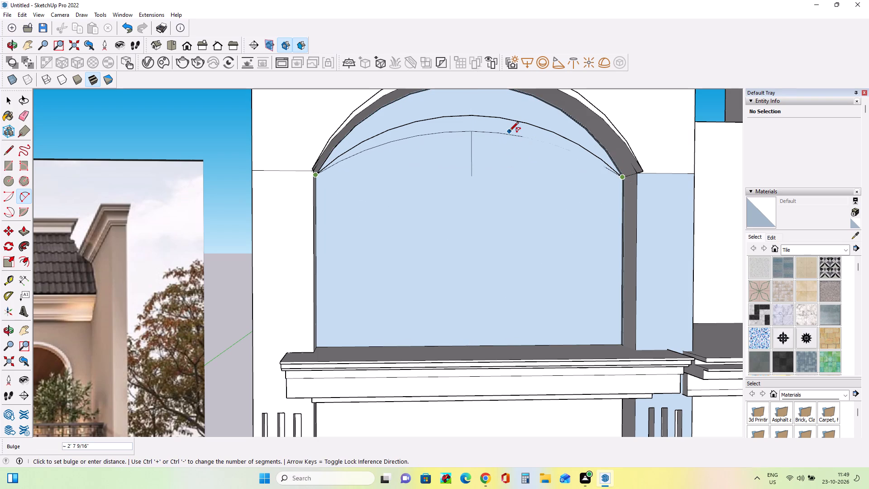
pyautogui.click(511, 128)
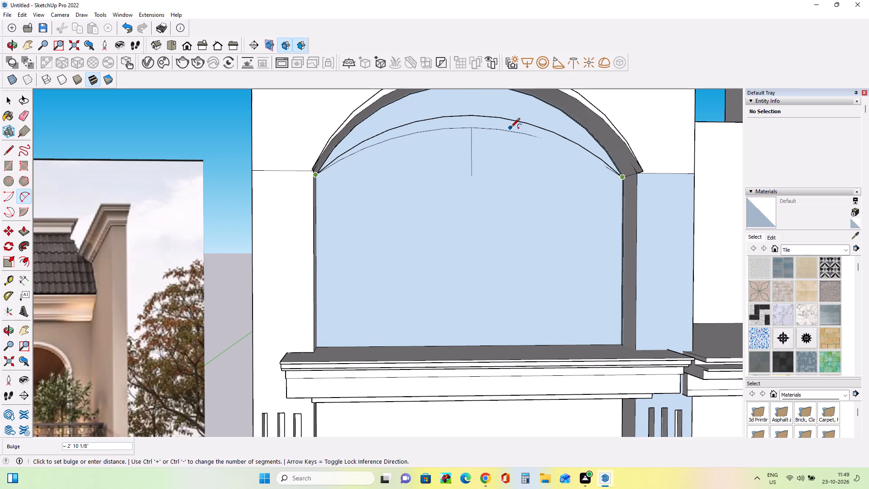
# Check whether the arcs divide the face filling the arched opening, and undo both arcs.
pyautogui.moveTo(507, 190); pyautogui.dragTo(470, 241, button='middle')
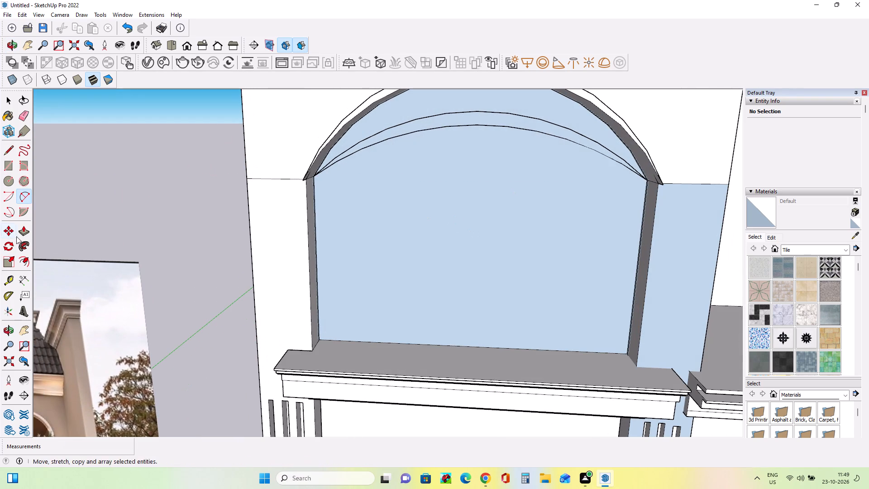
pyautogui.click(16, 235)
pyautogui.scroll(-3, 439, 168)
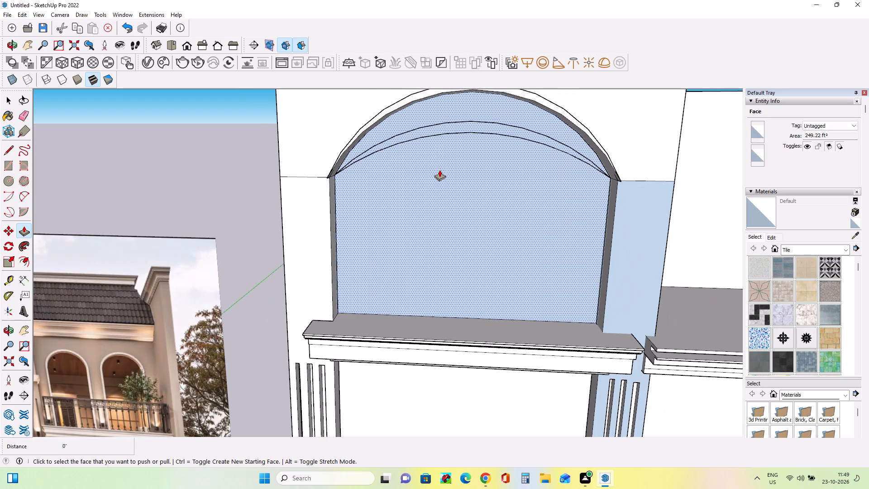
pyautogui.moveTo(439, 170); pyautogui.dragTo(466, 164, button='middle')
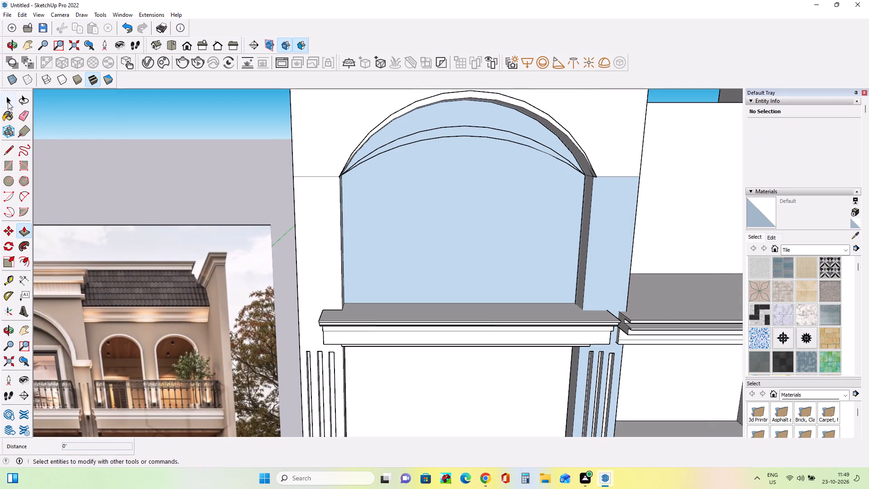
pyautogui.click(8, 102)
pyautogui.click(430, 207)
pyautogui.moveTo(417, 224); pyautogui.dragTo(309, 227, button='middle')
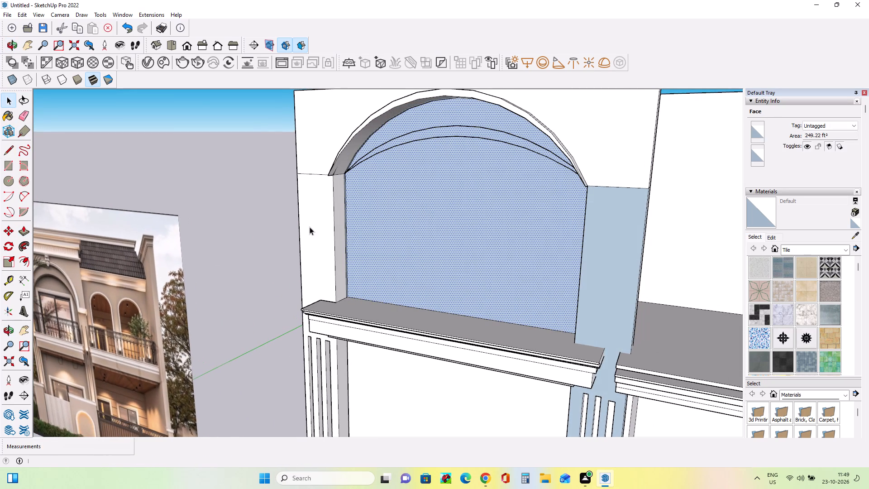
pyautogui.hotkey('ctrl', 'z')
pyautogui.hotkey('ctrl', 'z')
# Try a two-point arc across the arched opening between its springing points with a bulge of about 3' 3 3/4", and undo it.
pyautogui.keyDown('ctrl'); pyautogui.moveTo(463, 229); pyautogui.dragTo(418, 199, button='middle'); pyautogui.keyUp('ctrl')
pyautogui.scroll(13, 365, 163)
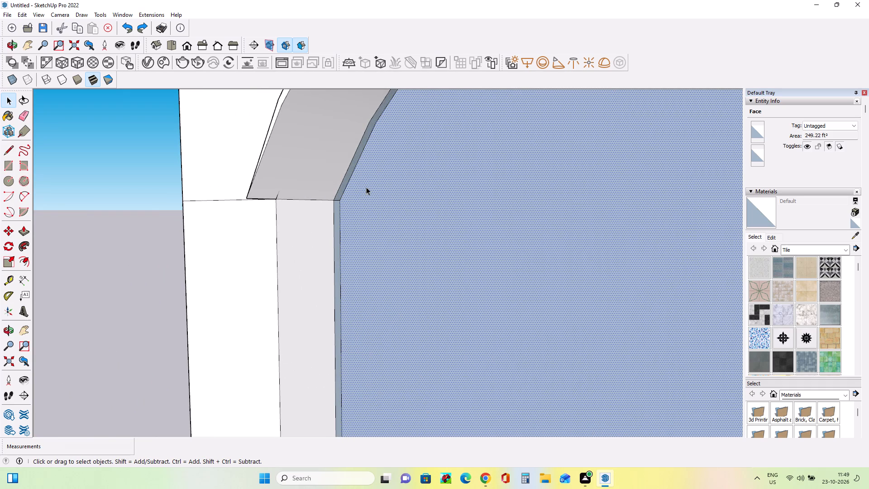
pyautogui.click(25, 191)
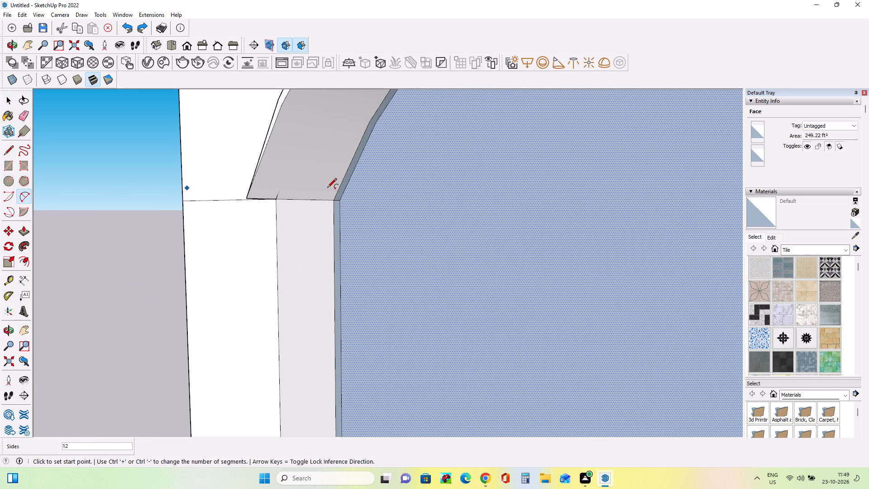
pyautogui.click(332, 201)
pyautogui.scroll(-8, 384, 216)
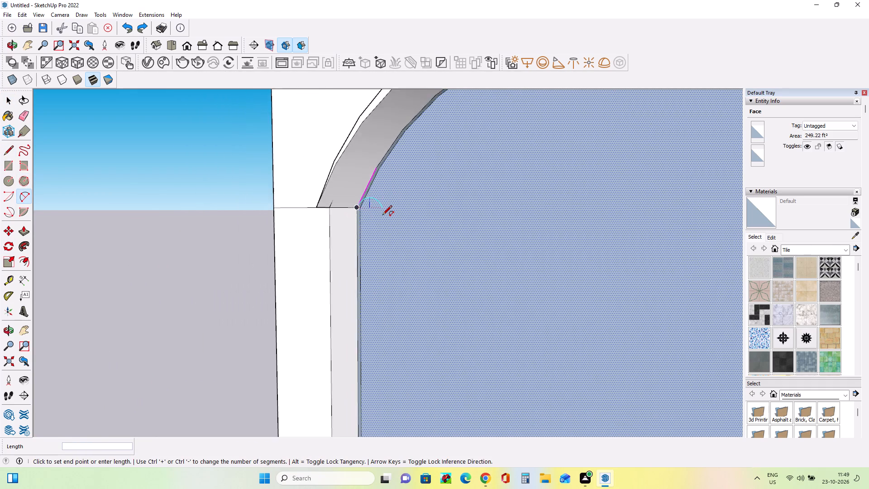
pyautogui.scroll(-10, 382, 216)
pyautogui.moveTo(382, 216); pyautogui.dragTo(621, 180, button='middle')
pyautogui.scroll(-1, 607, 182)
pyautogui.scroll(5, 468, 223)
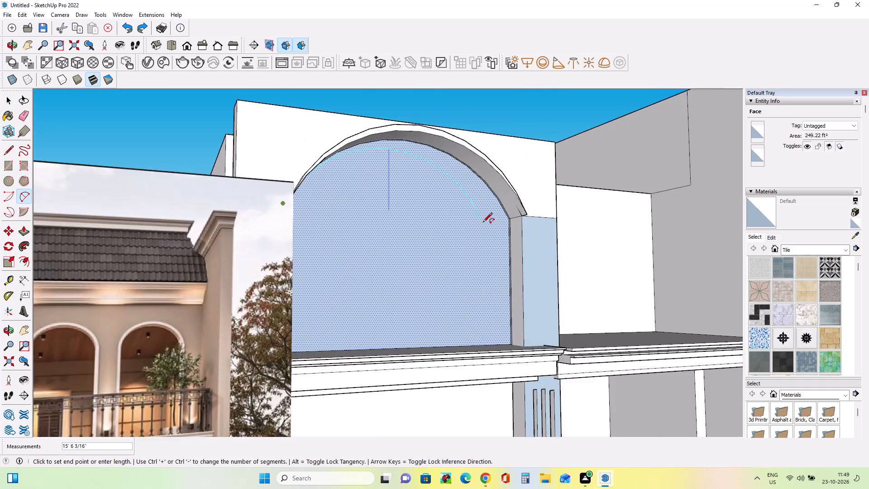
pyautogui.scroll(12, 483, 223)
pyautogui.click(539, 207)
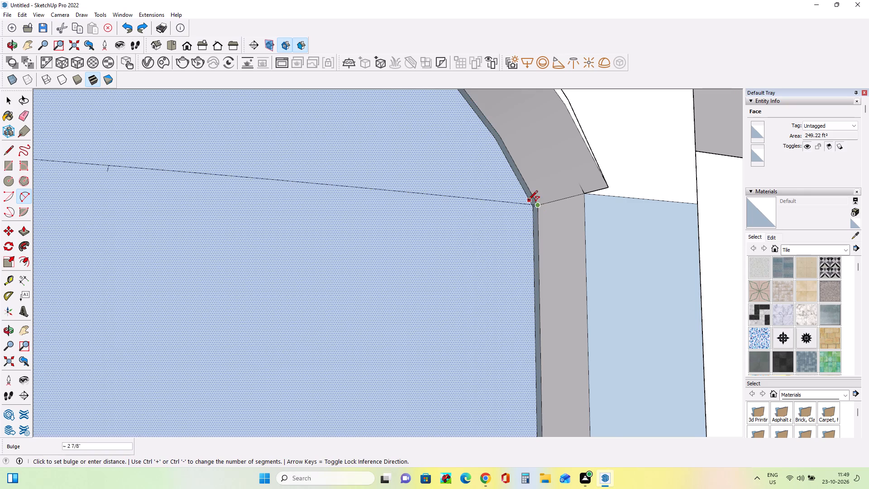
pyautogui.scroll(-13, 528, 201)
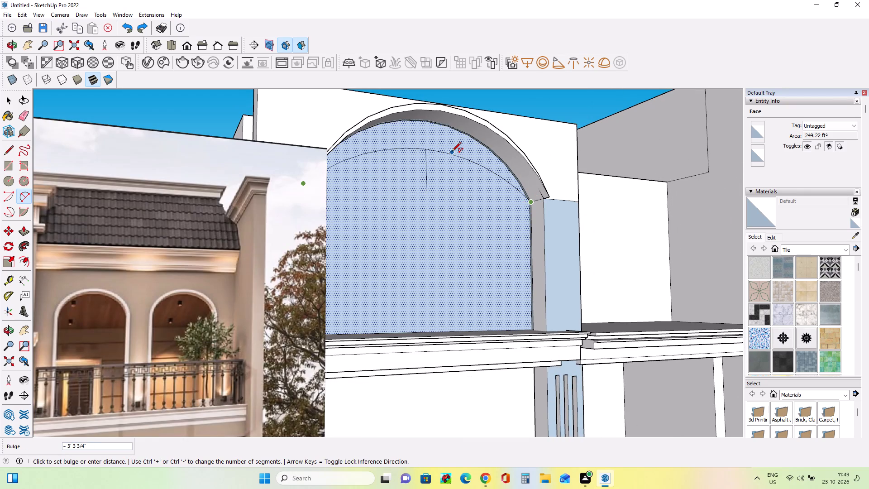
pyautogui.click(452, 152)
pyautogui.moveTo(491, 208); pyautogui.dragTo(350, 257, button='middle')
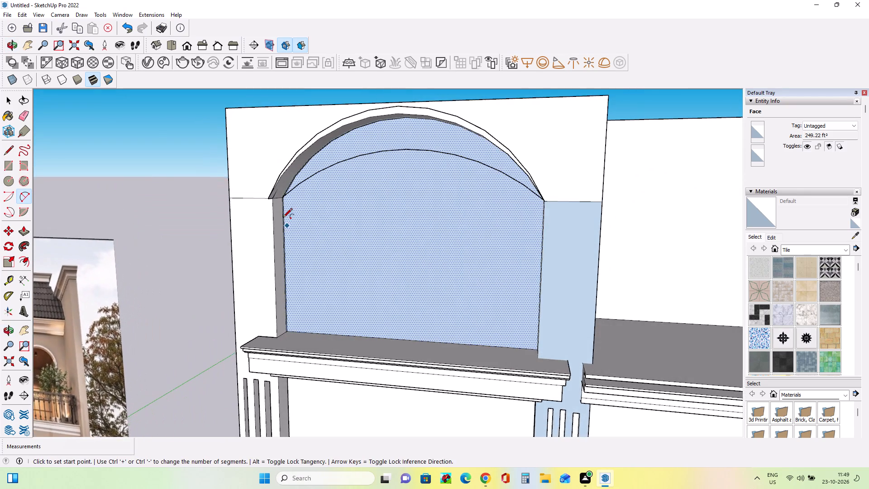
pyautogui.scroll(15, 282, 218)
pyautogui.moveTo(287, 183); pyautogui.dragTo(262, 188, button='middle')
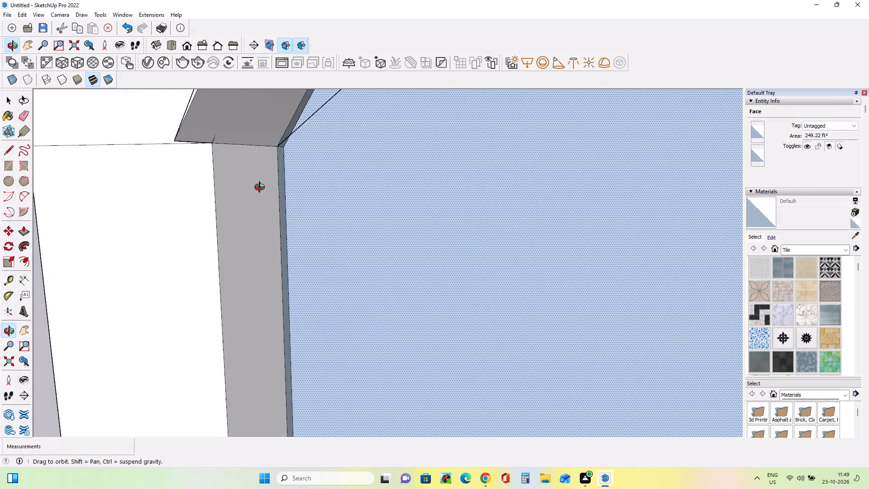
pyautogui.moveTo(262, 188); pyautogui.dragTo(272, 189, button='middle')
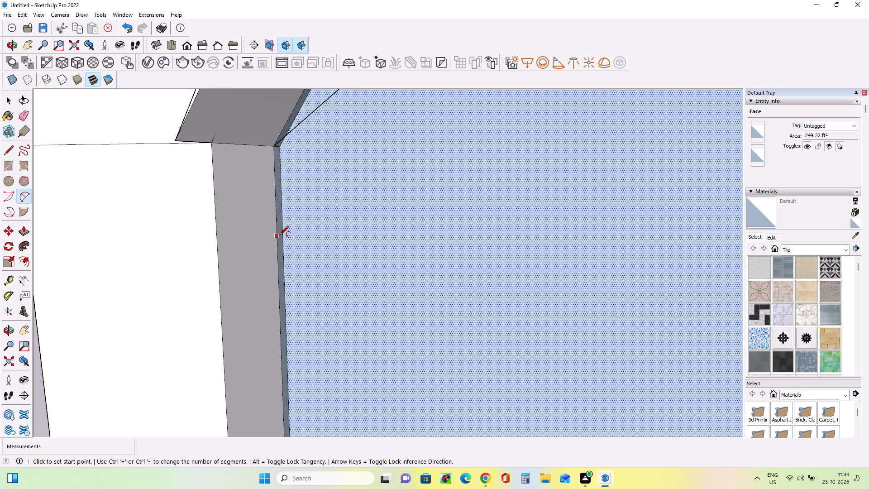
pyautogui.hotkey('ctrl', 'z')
# Draw a two-point arc on the face filling the arched opening, about 18' 1 1/2" wide between its inner springing points, radius about 13' 7/8".
pyautogui.click(281, 147)
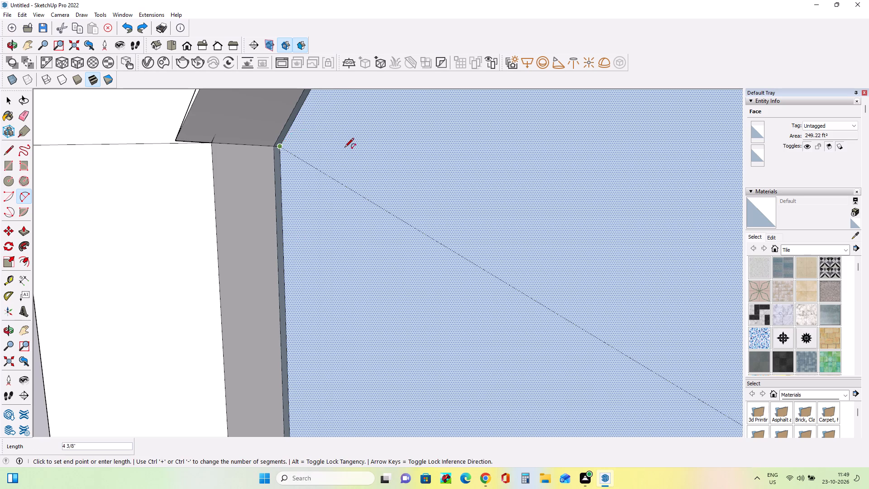
pyautogui.scroll(-19, 377, 172)
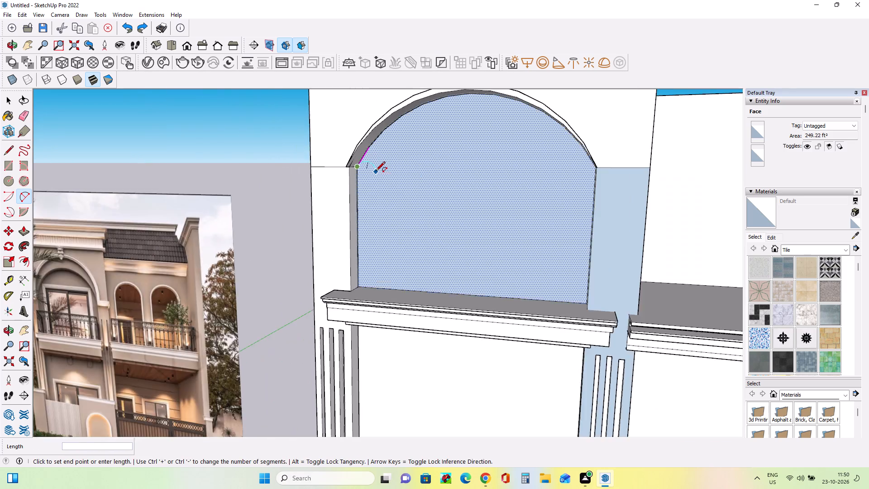
pyautogui.scroll(-2, 376, 172)
pyautogui.moveTo(454, 182); pyautogui.dragTo(545, 159, button='middle')
pyautogui.scroll(12, 493, 181)
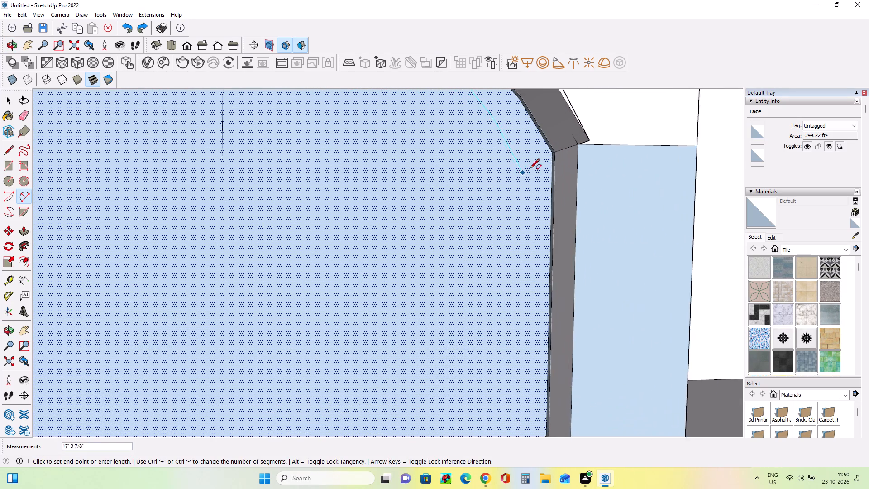
pyautogui.scroll(3, 530, 169)
pyautogui.scroll(-1, 537, 169)
pyautogui.scroll(2, 537, 169)
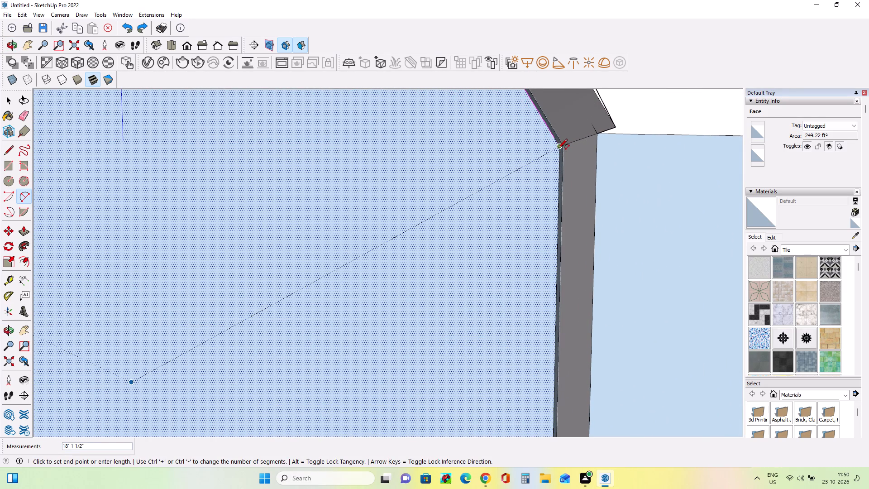
pyautogui.click(558, 149)
pyautogui.scroll(-14, 524, 160)
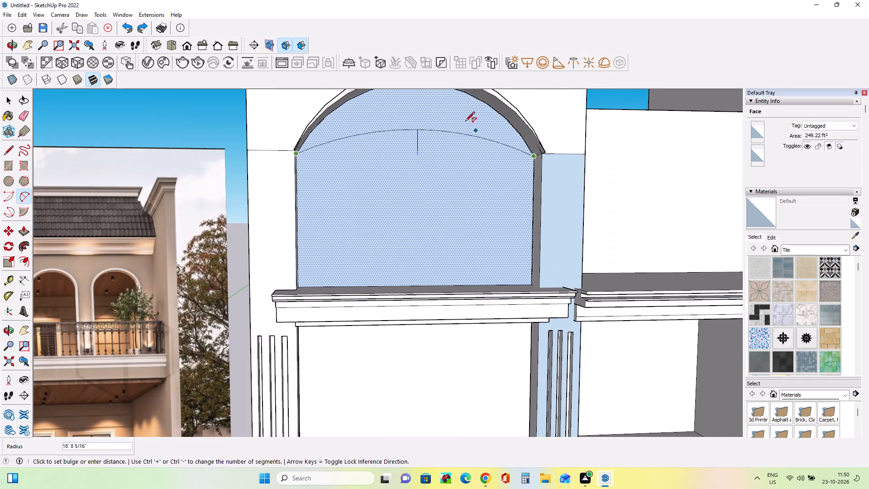
pyautogui.click(461, 107)
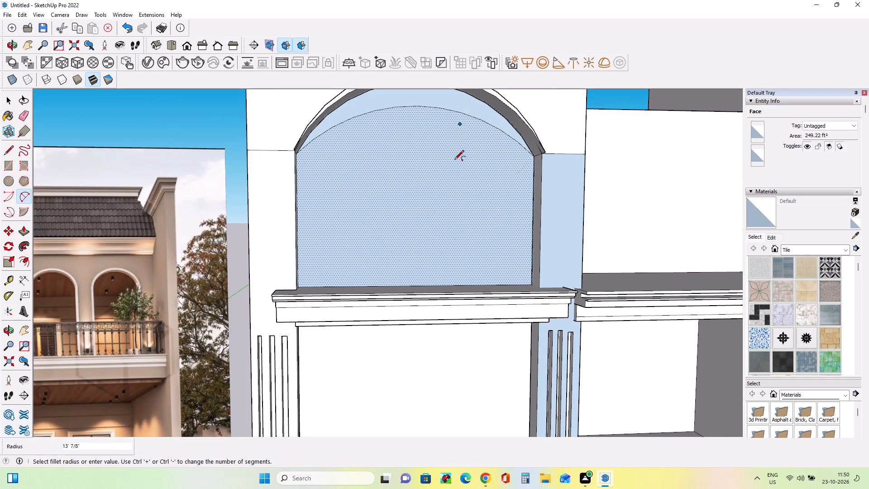
# Draw a second, slightly flatter two-point arc between the same springing points, just below the first arc.
pyautogui.moveTo(447, 177); pyautogui.dragTo(392, 210, button='middle')
pyautogui.scroll(4, 284, 156)
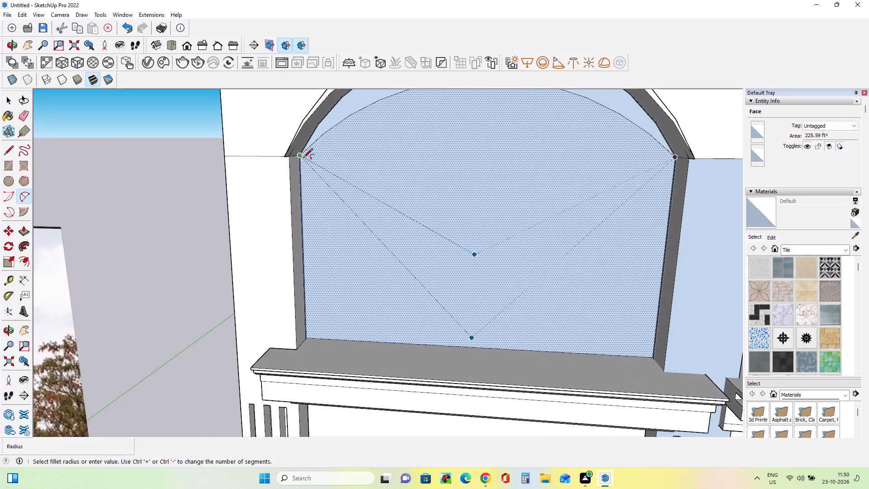
pyautogui.click(301, 157)
pyautogui.scroll(-8, 400, 200)
pyautogui.moveTo(440, 197); pyautogui.dragTo(501, 161, button='middle')
pyautogui.scroll(8, 500, 193)
pyautogui.click(524, 173)
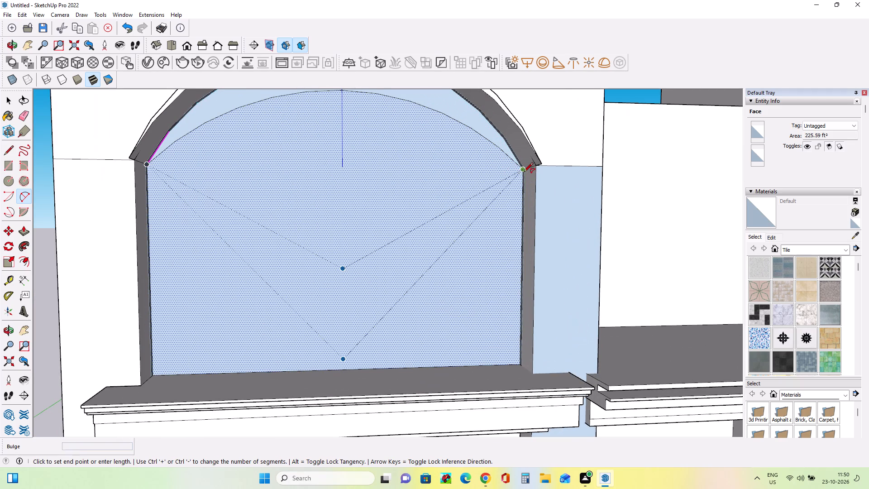
pyautogui.click(408, 101)
# Delete the large face below the lower arc in the arched opening, keeping the two crescents above it.
pyautogui.scroll(-8, 358, 198)
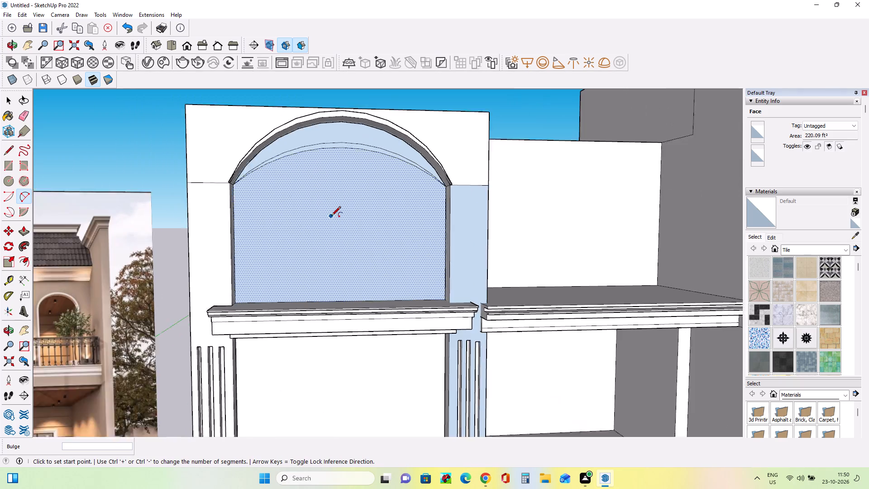
pyautogui.moveTo(399, 215); pyautogui.dragTo(361, 229, button='middle')
pyautogui.scroll(-1, 361, 229)
pyautogui.scroll(1, 361, 229)
pyautogui.scroll(-3, 361, 229)
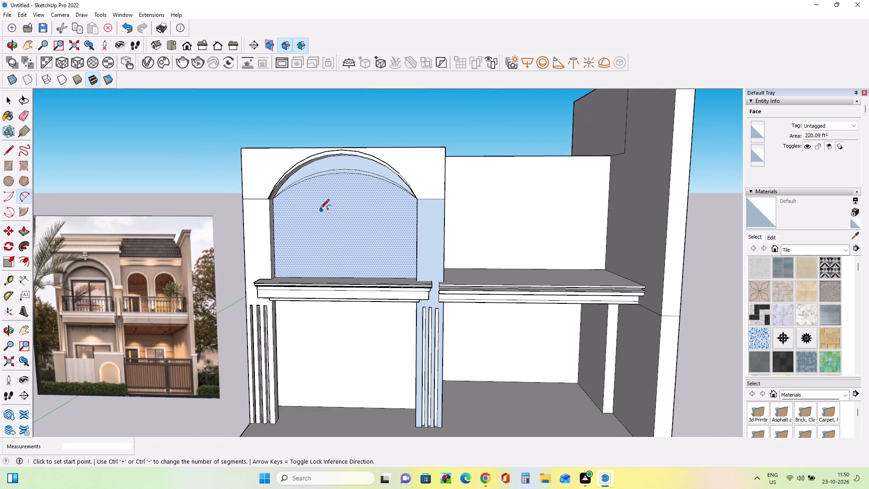
pyautogui.scroll(3, 320, 209)
pyautogui.moveTo(325, 207); pyautogui.dragTo(324, 212, button='middle')
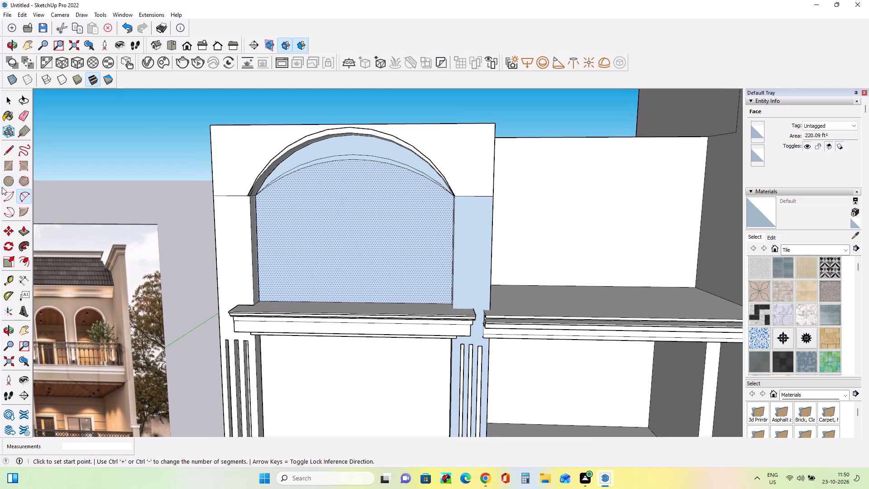
pyautogui.click(24, 118)
pyautogui.click(350, 144)
pyautogui.click(355, 200)
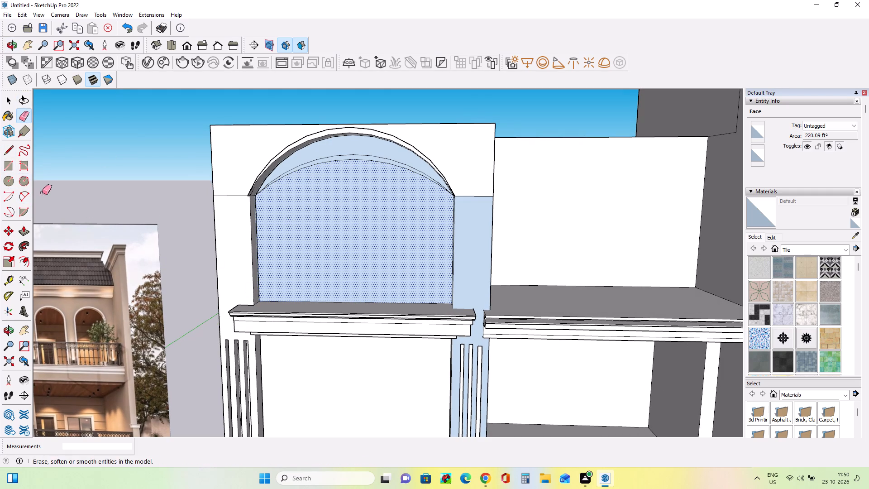
pyautogui.press('Delete')
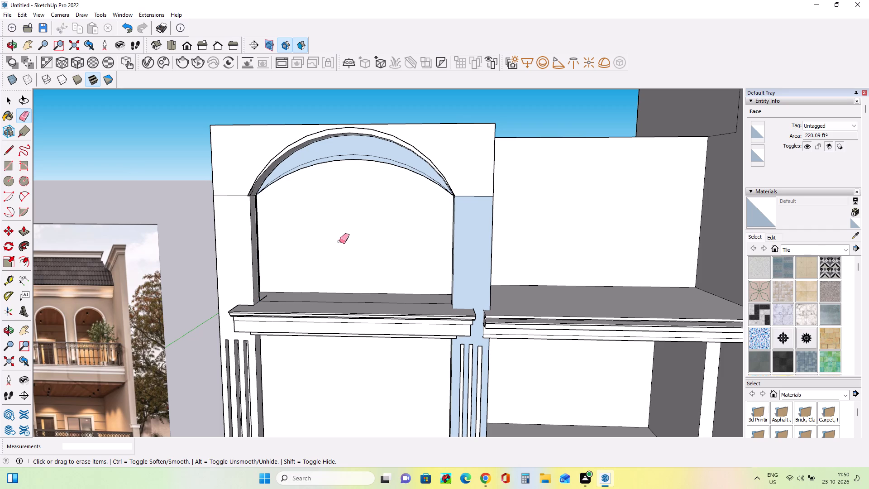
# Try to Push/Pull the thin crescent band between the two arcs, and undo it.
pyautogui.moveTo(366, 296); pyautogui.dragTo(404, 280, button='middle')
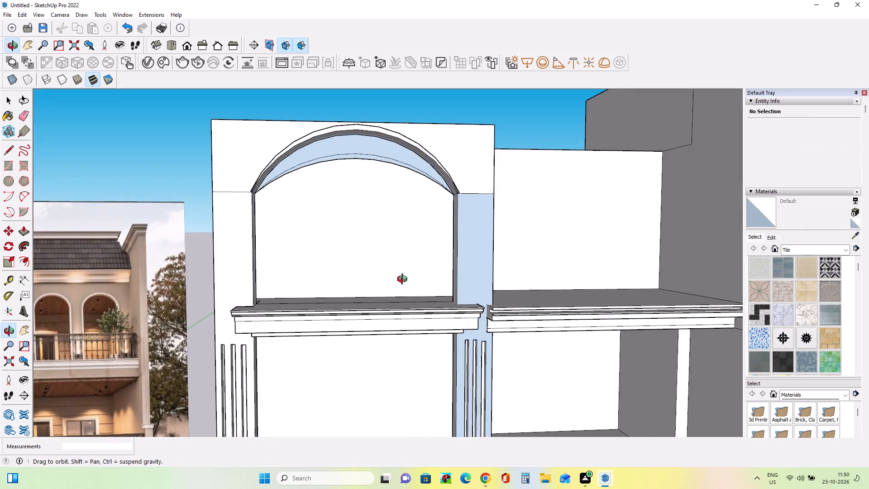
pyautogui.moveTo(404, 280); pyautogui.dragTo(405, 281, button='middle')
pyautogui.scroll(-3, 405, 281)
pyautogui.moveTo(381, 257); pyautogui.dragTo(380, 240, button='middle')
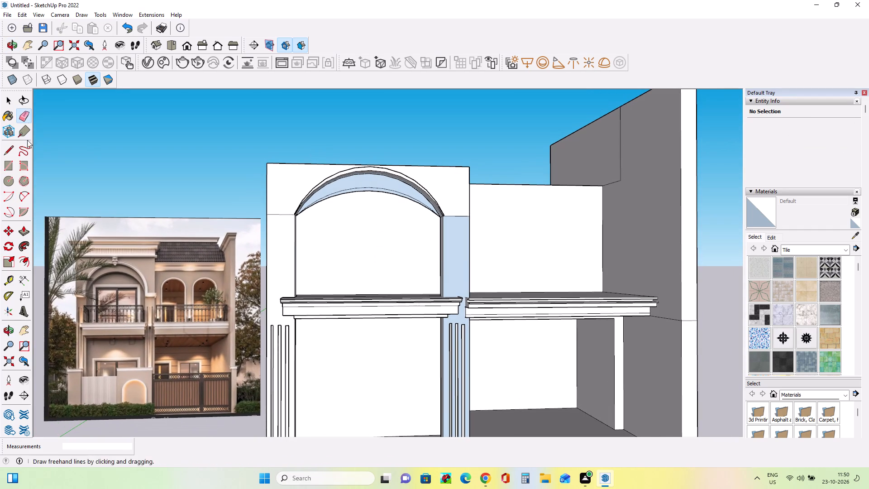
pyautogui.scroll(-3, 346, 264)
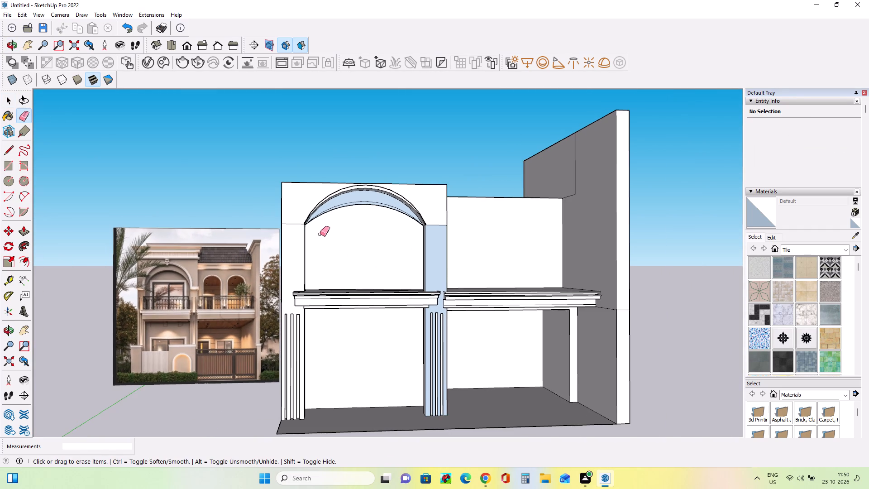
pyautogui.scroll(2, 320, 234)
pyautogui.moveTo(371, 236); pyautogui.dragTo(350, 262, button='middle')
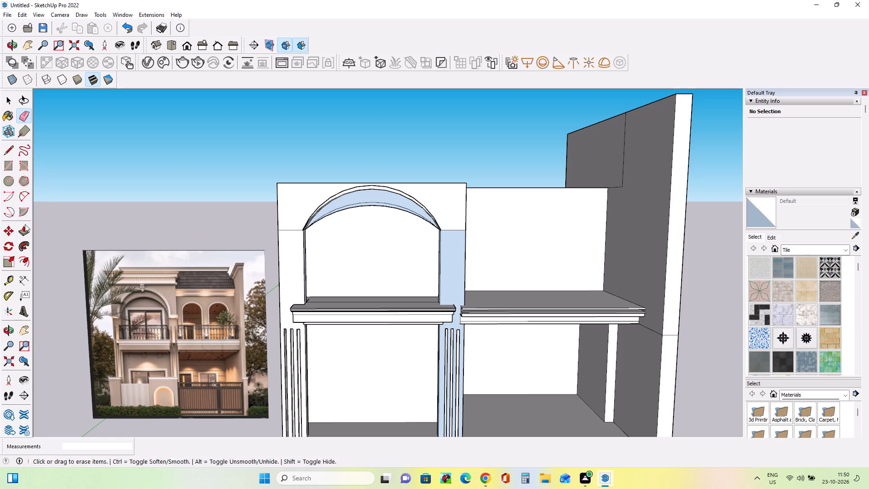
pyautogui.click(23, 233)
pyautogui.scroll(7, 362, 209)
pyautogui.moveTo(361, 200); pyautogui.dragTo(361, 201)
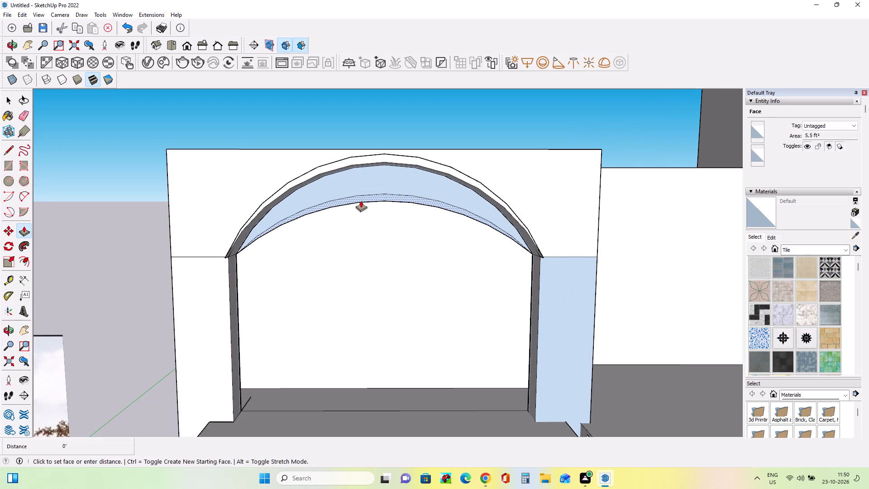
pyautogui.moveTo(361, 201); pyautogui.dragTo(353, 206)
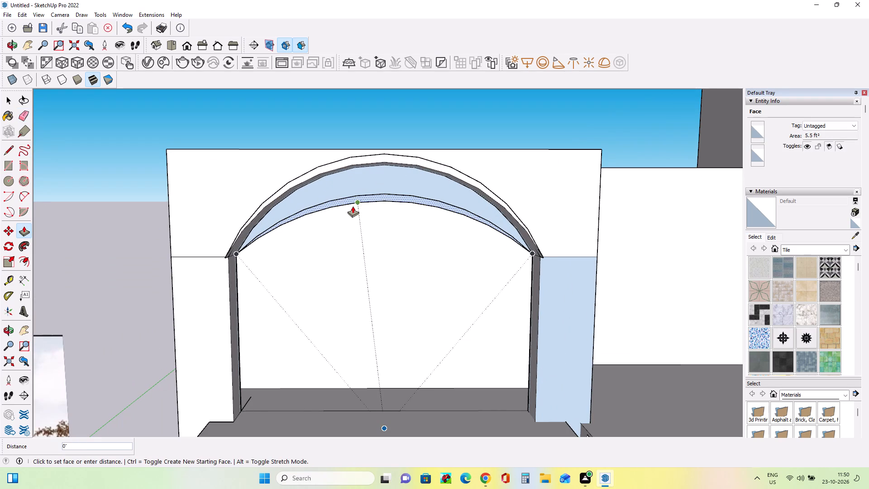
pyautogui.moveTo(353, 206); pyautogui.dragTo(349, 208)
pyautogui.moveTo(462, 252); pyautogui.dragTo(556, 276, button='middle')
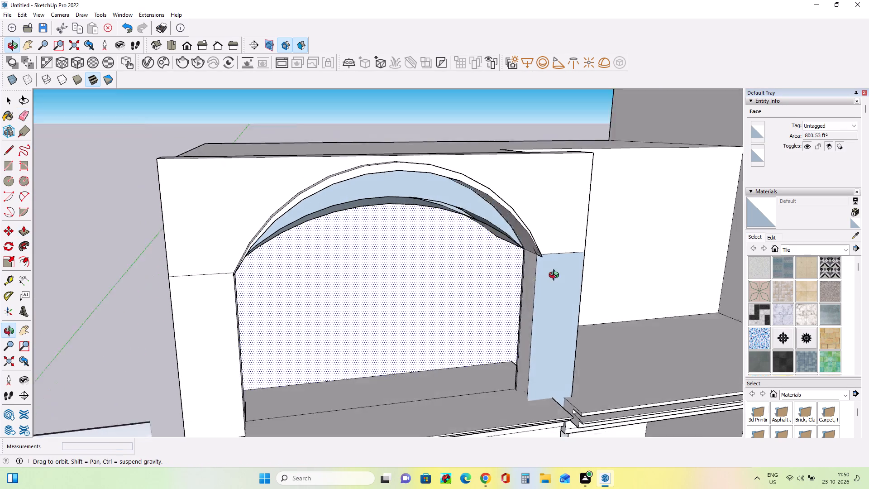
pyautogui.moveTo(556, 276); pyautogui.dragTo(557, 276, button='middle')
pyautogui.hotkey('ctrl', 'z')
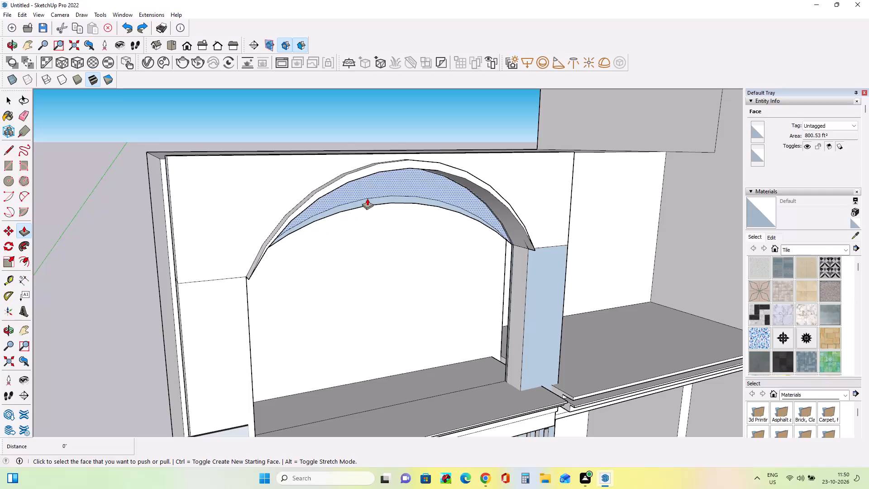
# Push/Pull the thin crescent band between the two arcs by about 1' 9 1/4".
pyautogui.moveTo(368, 199); pyautogui.dragTo(379, 204)
pyautogui.moveTo(479, 233); pyautogui.dragTo(359, 201, button='middle')
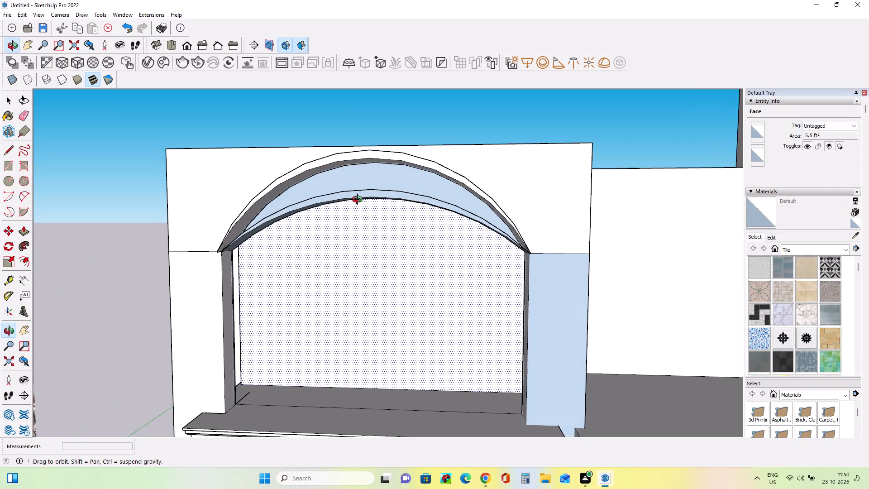
pyautogui.moveTo(359, 201); pyautogui.dragTo(360, 200, button='middle')
pyautogui.moveTo(384, 187); pyautogui.dragTo(409, 186, button='middle')
pyautogui.scroll(-7, 409, 186)
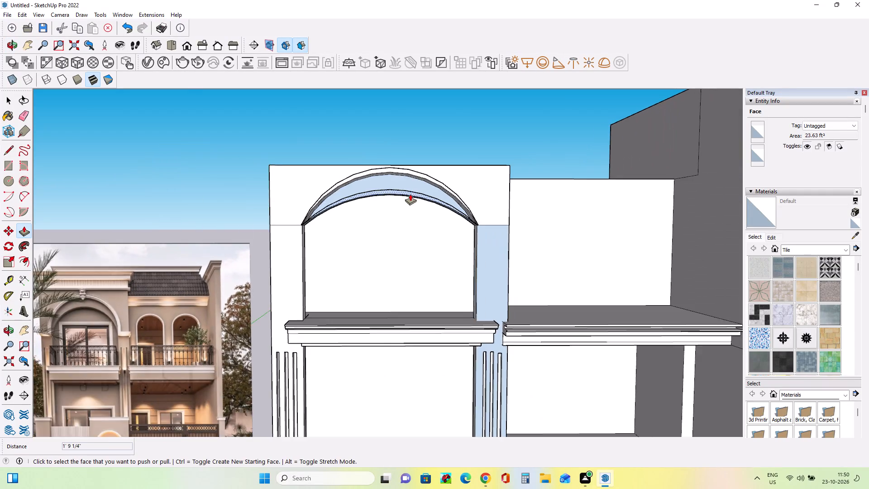
pyautogui.scroll(-1, 410, 194)
pyautogui.scroll(7, 358, 179)
pyautogui.moveTo(372, 196); pyautogui.dragTo(394, 245, button='middle')
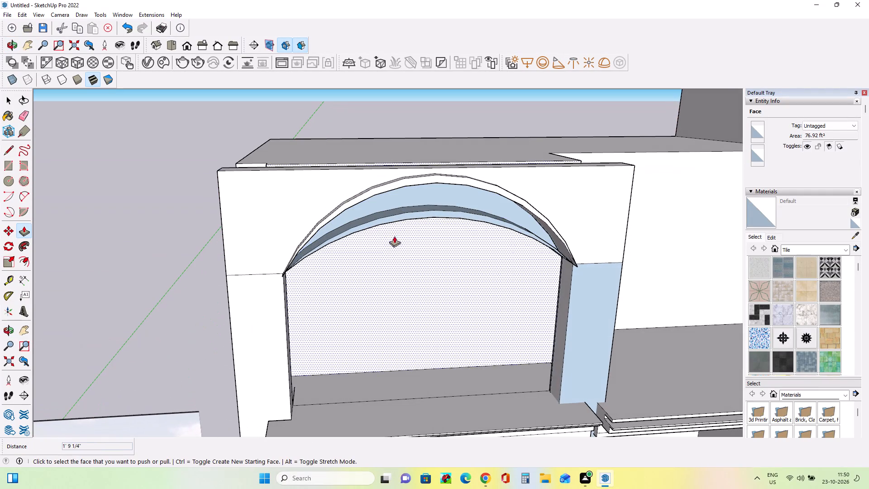
# Adjust the thin crescent band's depth with another Push/Pull of about 1' 2 5/8".
pyautogui.moveTo(400, 214); pyautogui.dragTo(401, 207)
pyautogui.moveTo(392, 247); pyautogui.dragTo(372, 147, button='middle')
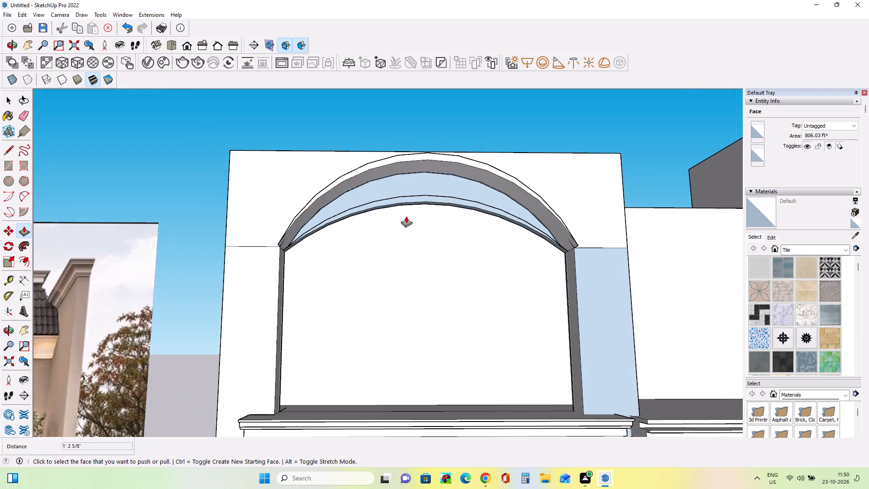
pyautogui.scroll(-7, 406, 217)
pyautogui.moveTo(428, 256); pyautogui.dragTo(431, 324, button='middle')
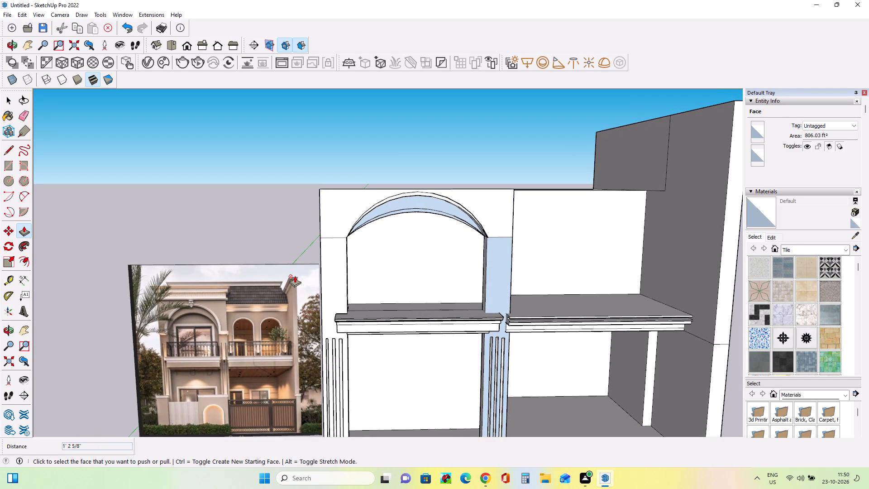
# Draw a rectangle about 3' 3 13/16" by 6 1/8" across the top of the arched opening's left pier.
pyautogui.scroll(-2, 295, 276)
pyautogui.moveTo(542, 292); pyautogui.dragTo(542, 306, button='middle')
pyautogui.scroll(2, 428, 256)
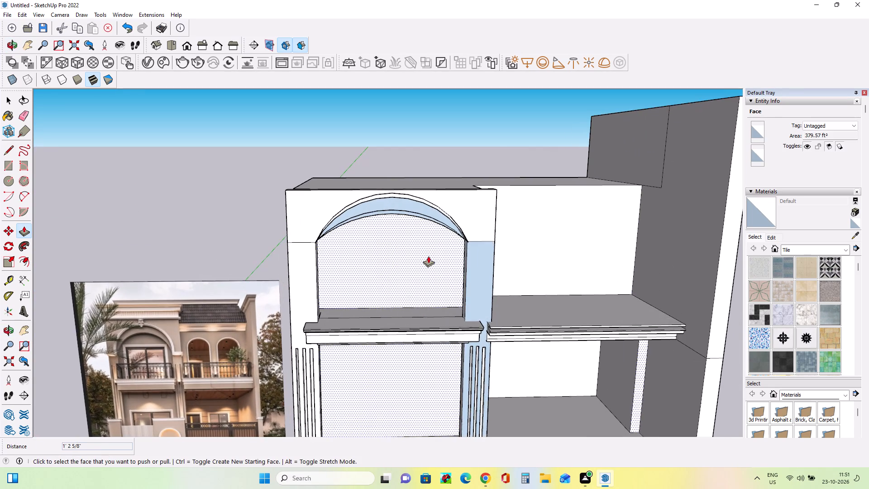
pyautogui.moveTo(487, 271); pyautogui.dragTo(478, 293, button='middle')
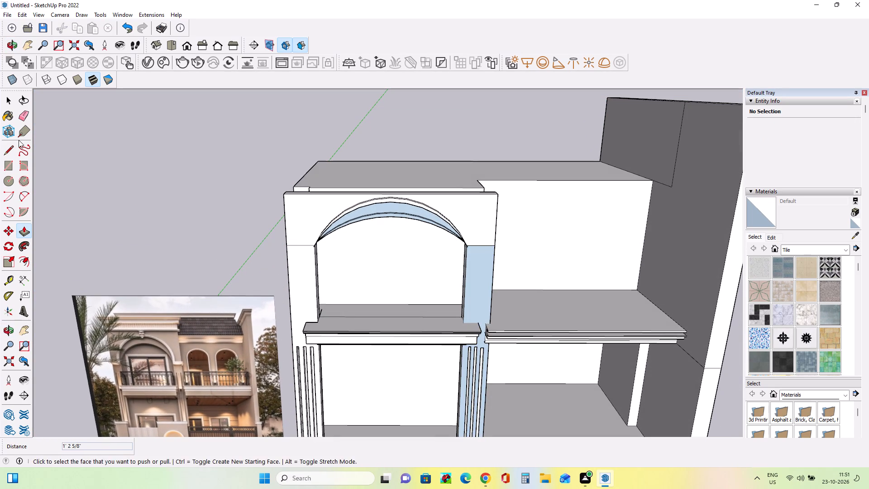
pyautogui.click(12, 161)
pyautogui.scroll(7, 294, 244)
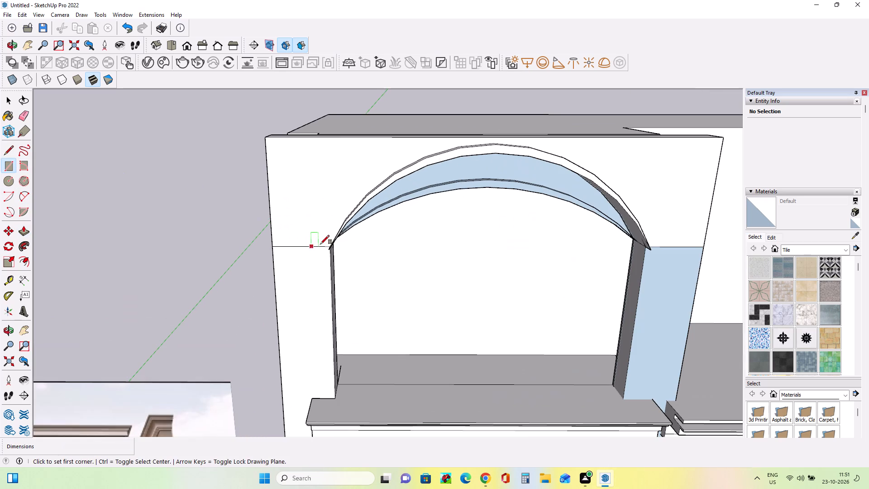
pyautogui.click(330, 250)
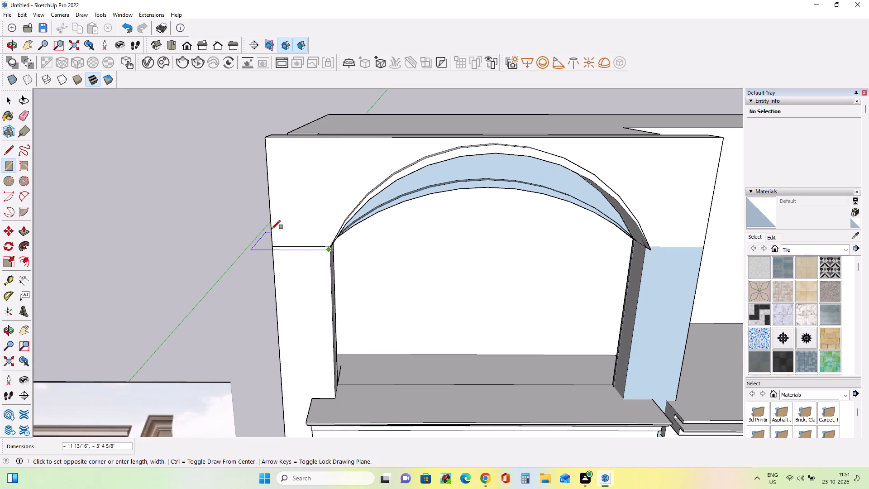
pyautogui.moveTo(272, 232); pyautogui.dragTo(412, 227, button='middle')
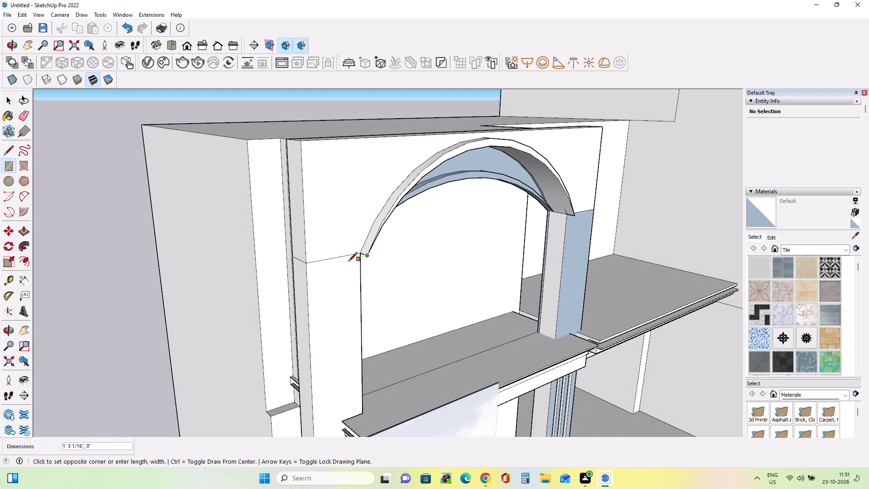
pyautogui.press('Escape')
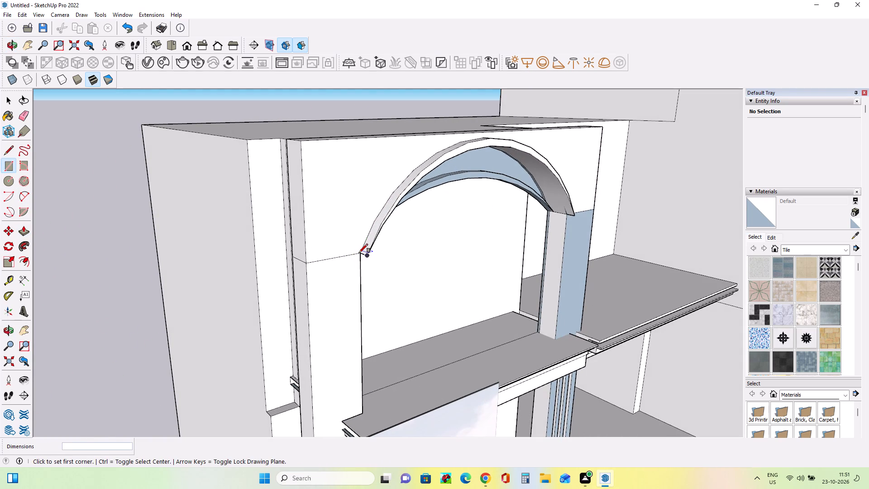
pyautogui.click(359, 253)
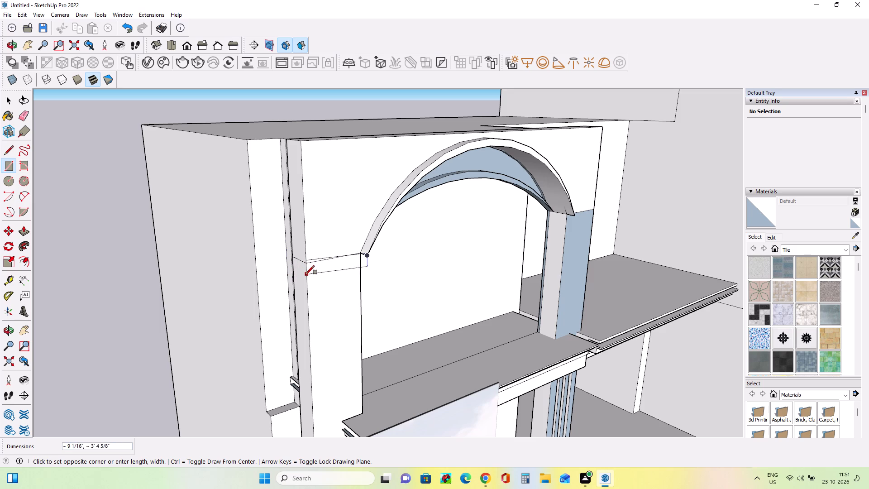
pyautogui.press('Escape')
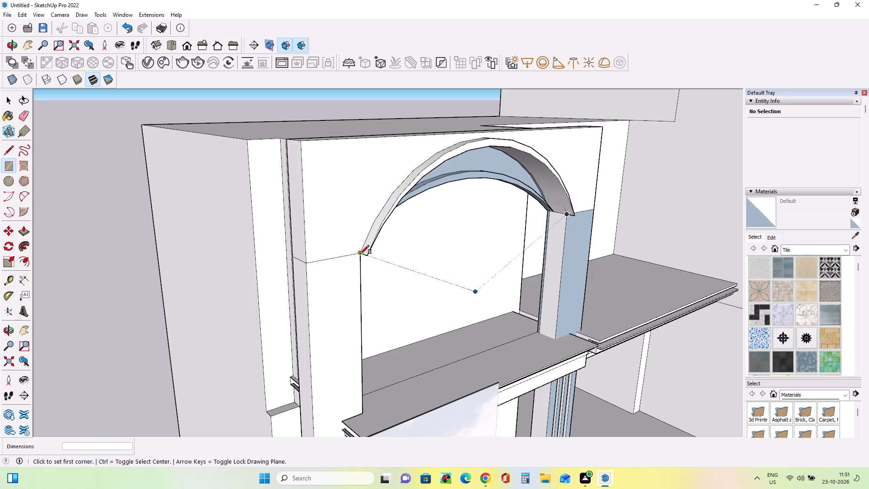
pyautogui.moveTo(360, 254); pyautogui.dragTo(353, 255)
pyautogui.click(308, 273)
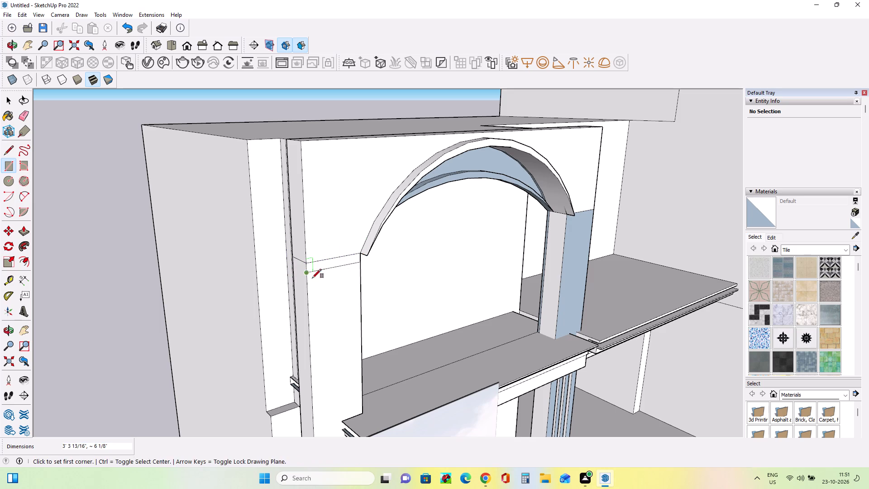
# Draw a matching thin rectangle across the top of the right pier, just below the arch's springing point.
pyautogui.moveTo(349, 291); pyautogui.dragTo(296, 286, button='middle')
pyautogui.moveTo(604, 227); pyautogui.dragTo(517, 207, button='middle')
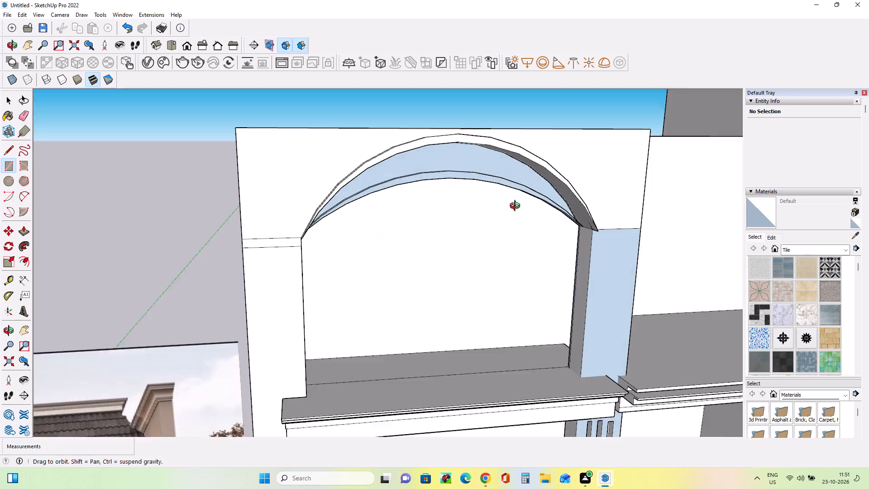
pyautogui.moveTo(517, 207); pyautogui.dragTo(332, 212, button='middle')
pyautogui.scroll(3, 518, 271)
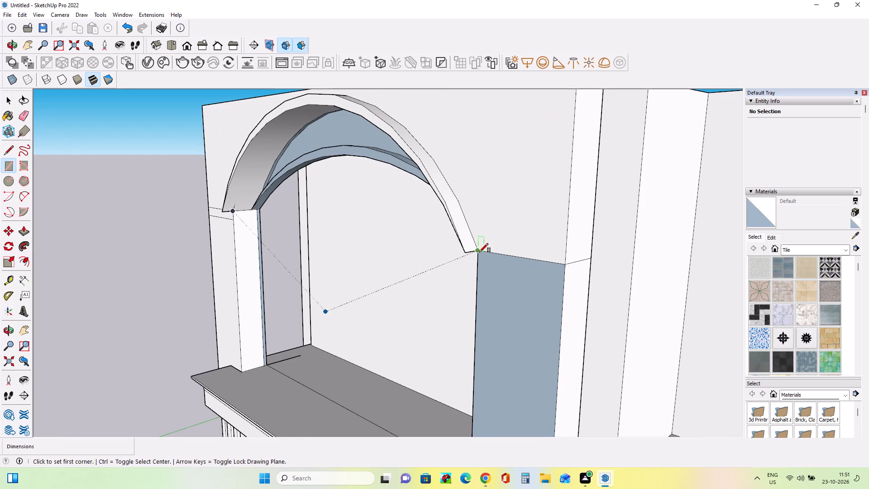
pyautogui.click(479, 252)
pyautogui.click(563, 273)
pyautogui.middleClick(583, 273)
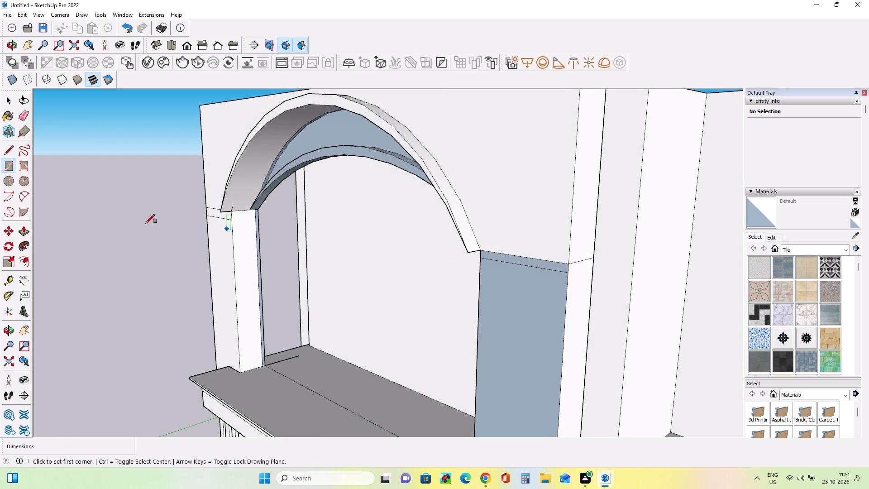
# Push/Pull the thin strip at the top of the right pier outward by about 8 1/8", level with the arch band's edge.
pyautogui.click(26, 233)
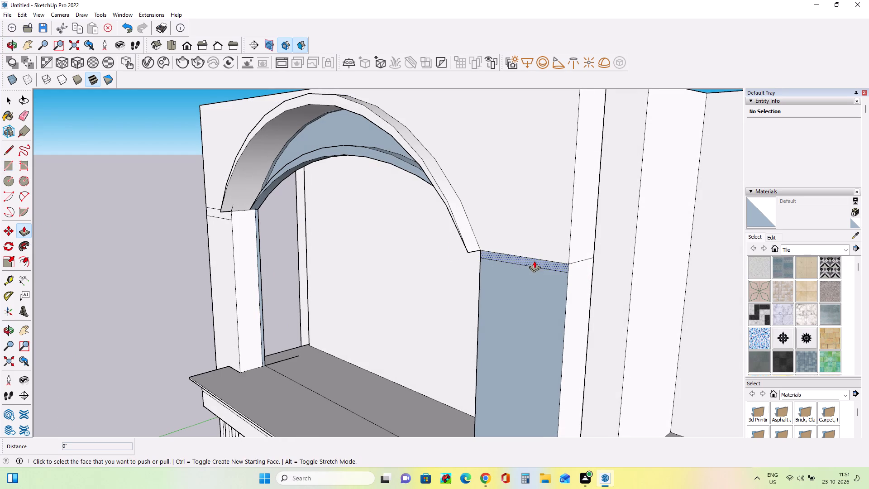
pyautogui.moveTo(534, 261); pyautogui.dragTo(472, 244)
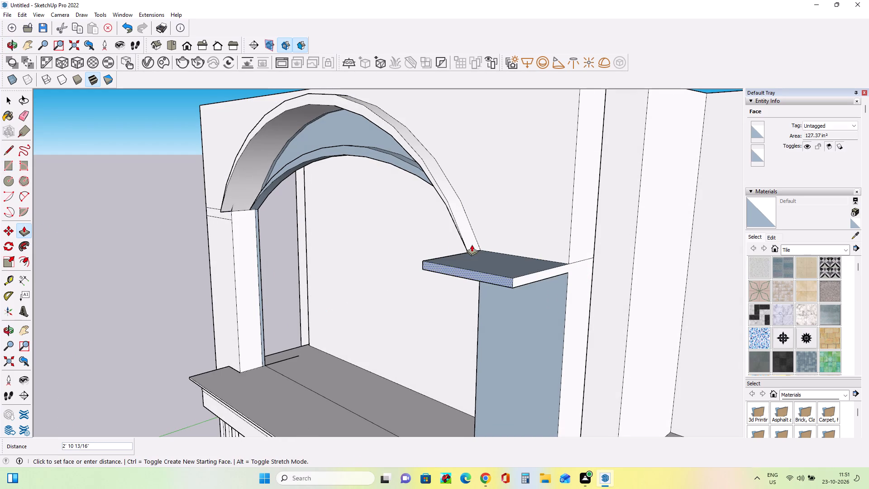
pyautogui.moveTo(472, 244); pyautogui.dragTo(467, 247)
# Push/Pull the thin strip at the top of the left pier outward by about 8 1/8".
pyautogui.moveTo(541, 262); pyautogui.dragTo(734, 249, button='middle')
pyautogui.scroll(-1, 734, 250)
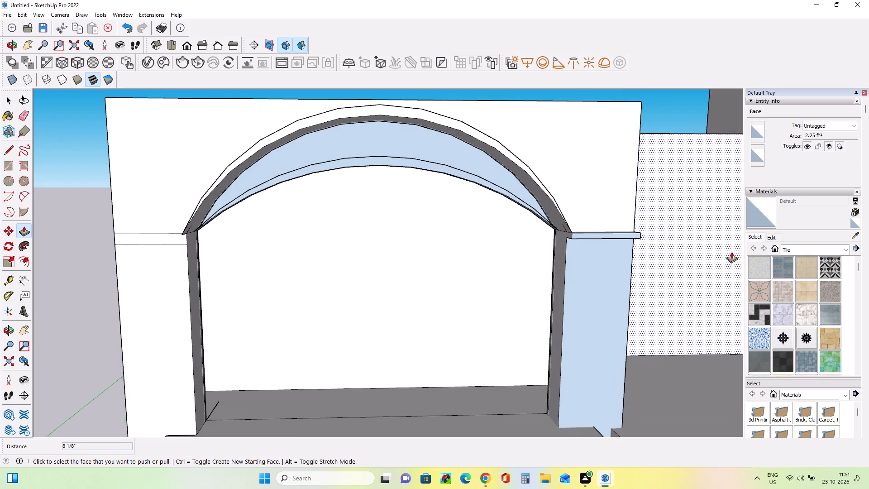
pyautogui.scroll(-3, 729, 252)
pyautogui.scroll(4, 317, 246)
pyautogui.moveTo(349, 241); pyautogui.dragTo(366, 228)
# Push/Pull the top faces of both pier capitals, the right one by about 1 5/16" and the left by about 2 3/16".
pyautogui.moveTo(360, 249); pyautogui.dragTo(409, 290, button='middle')
pyautogui.moveTo(325, 286); pyautogui.dragTo(311, 285, button='middle')
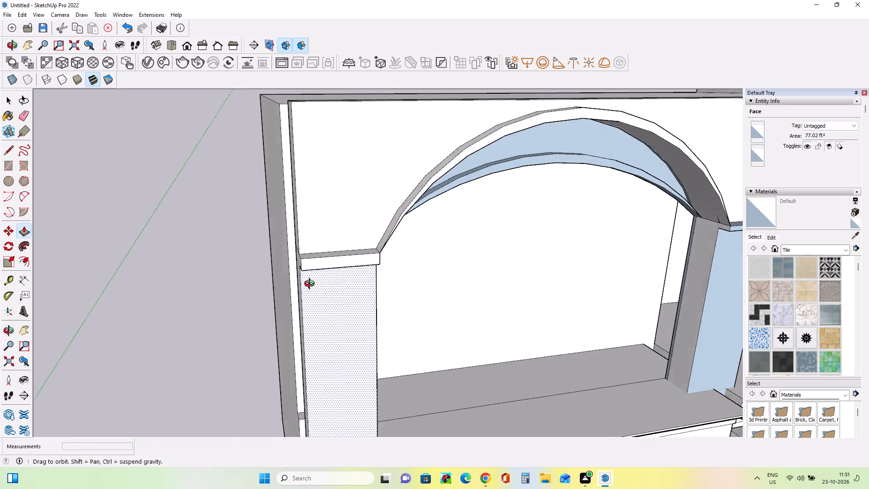
pyautogui.moveTo(311, 285); pyautogui.dragTo(266, 286, button='middle')
pyautogui.scroll(-8, 266, 286)
pyautogui.moveTo(424, 286); pyautogui.dragTo(425, 259, button='middle')
pyautogui.scroll(-3, 426, 259)
pyautogui.scroll(3, 368, 256)
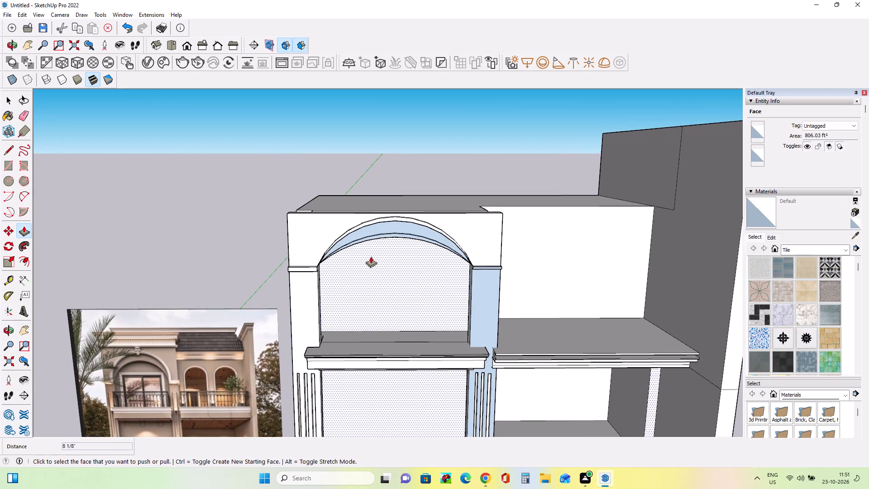
pyautogui.moveTo(455, 288); pyautogui.dragTo(449, 326, button='middle')
pyautogui.scroll(8, 497, 265)
pyautogui.moveTo(501, 287); pyautogui.dragTo(498, 322, button='middle')
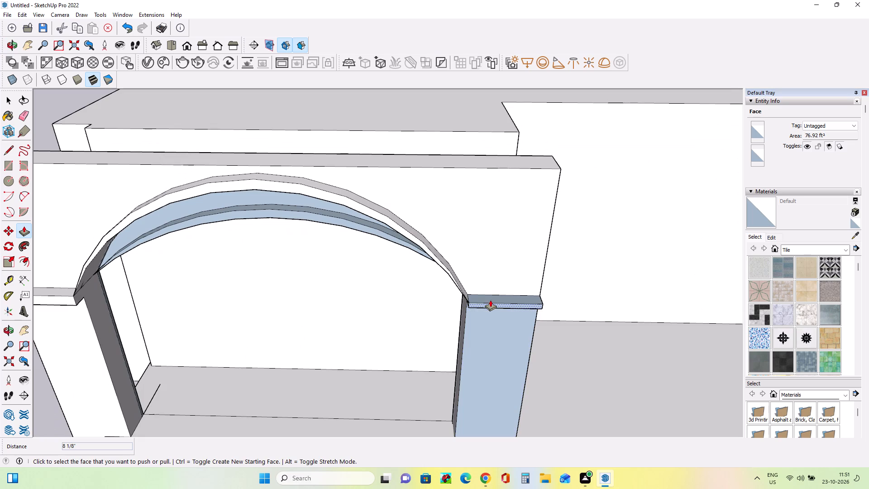
pyautogui.click(493, 298)
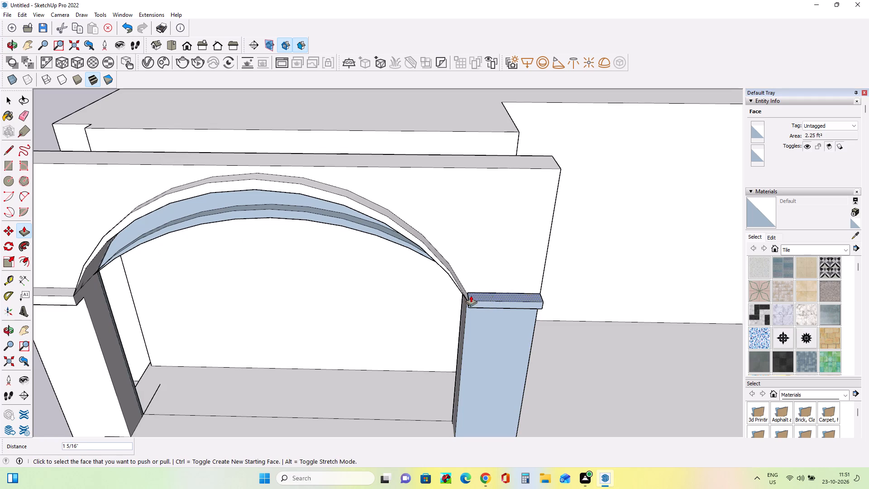
pyautogui.moveTo(70, 292); pyautogui.dragTo(72, 288)
# Examine the new pier capitals on the model and the arch, cornice and tiled roof details in the reference photo.
pyautogui.scroll(-8, 277, 249)
pyautogui.moveTo(220, 281); pyautogui.dragTo(277, 243, button='middle')
pyautogui.scroll(-4, 268, 243)
pyautogui.scroll(-3, 340, 243)
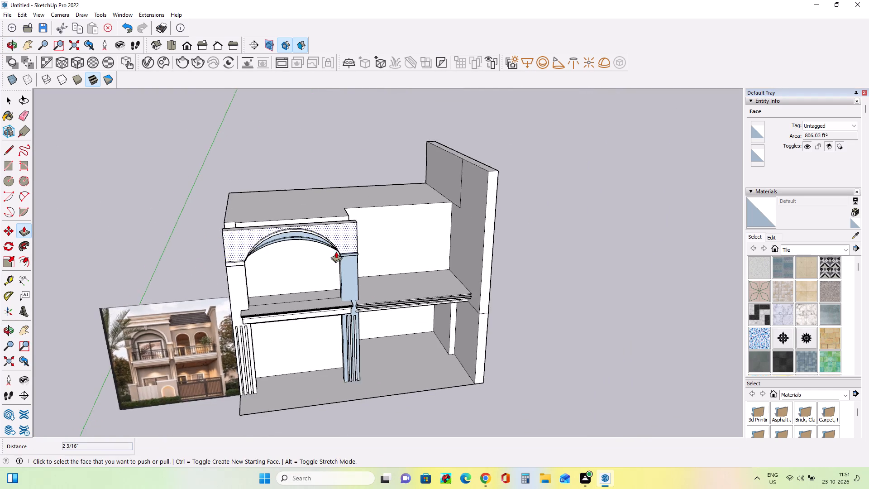
pyautogui.scroll(4, 259, 259)
pyautogui.moveTo(315, 265); pyautogui.dragTo(308, 235, button='middle')
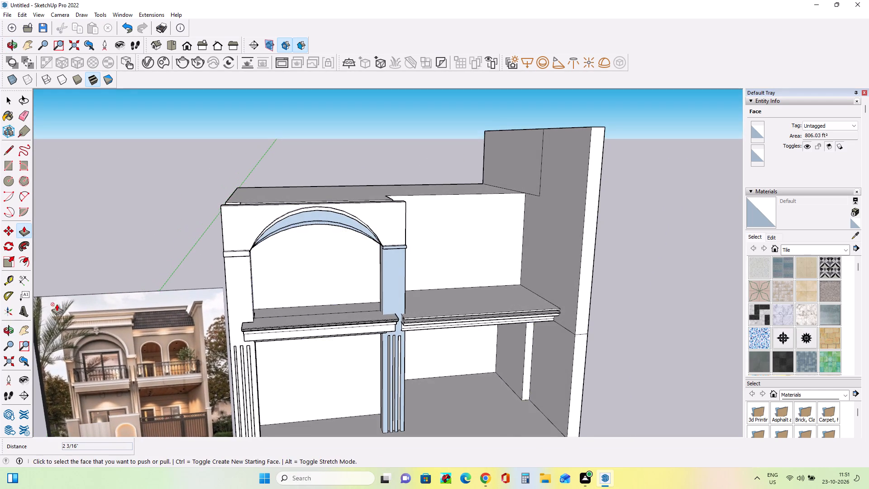
pyautogui.scroll(6, 99, 332)
pyautogui.scroll(-1, 99, 333)
pyautogui.scroll(16, 99, 334)
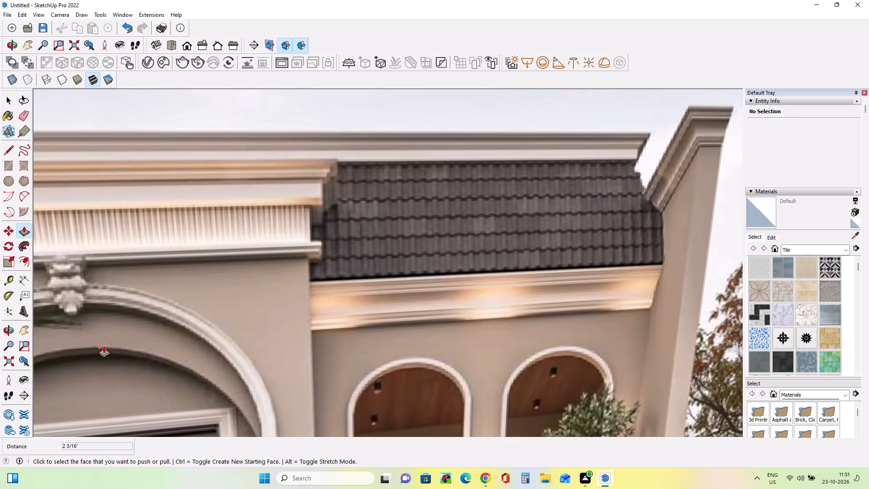
pyautogui.scroll(-1, 118, 333)
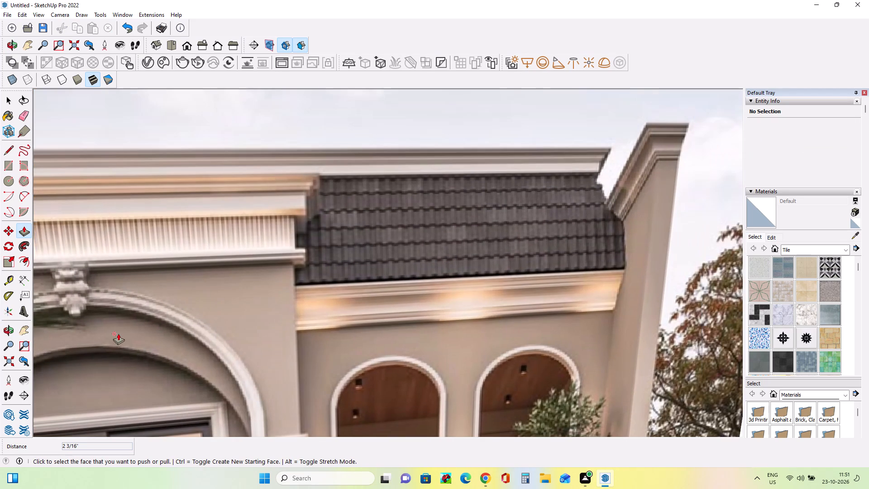
pyautogui.scroll(-3, 118, 333)
pyautogui.scroll(-18, 119, 333)
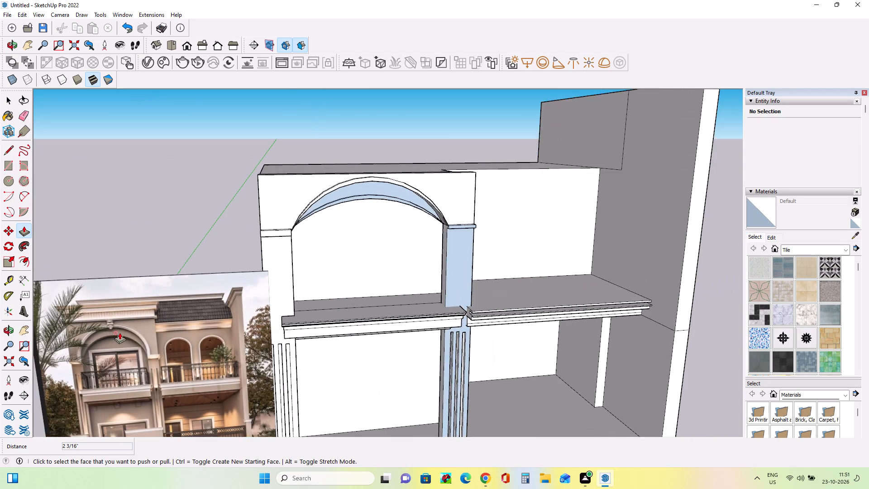
# Push/Pull the main block's roof face upward by about 1' 11 3/8".
pyautogui.moveTo(336, 334); pyautogui.dragTo(277, 340, button='middle')
pyautogui.scroll(-4, 277, 340)
pyautogui.moveTo(453, 306); pyautogui.dragTo(460, 332, button='middle')
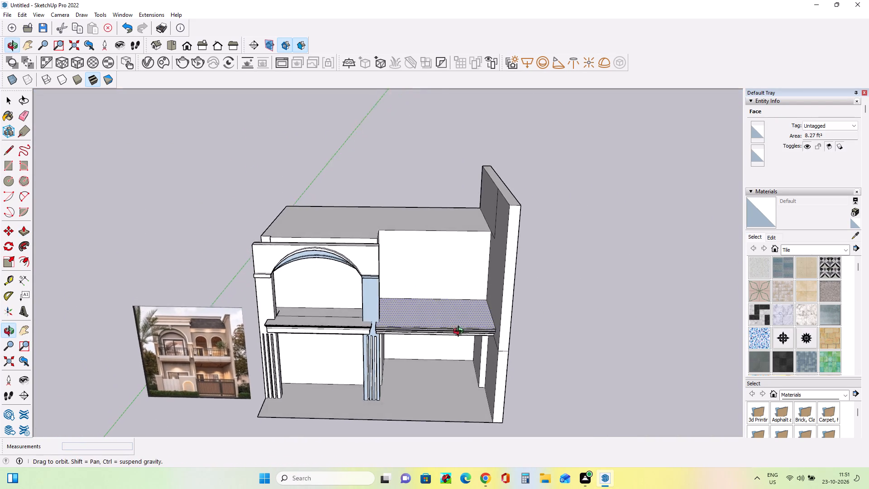
pyautogui.moveTo(460, 332); pyautogui.dragTo(460, 334, button='middle')
pyautogui.scroll(-1, 449, 328)
pyautogui.scroll(4, 282, 239)
pyautogui.moveTo(338, 242); pyautogui.dragTo(335, 242, button='middle')
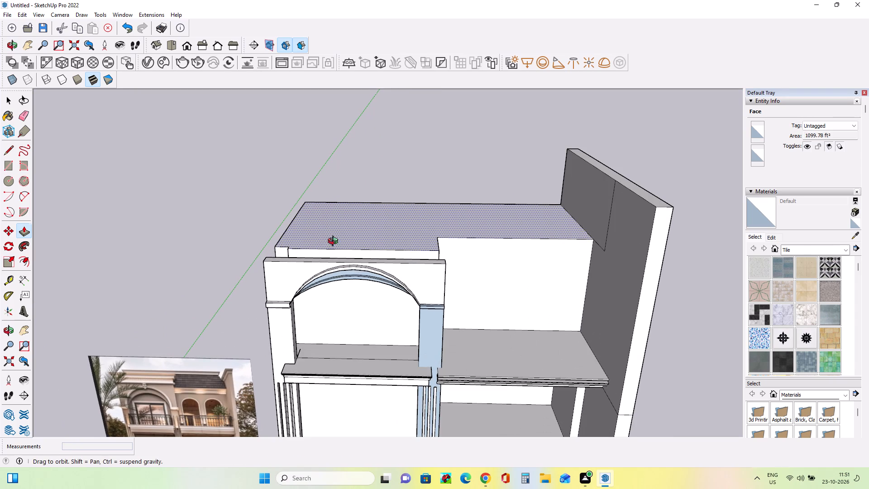
pyautogui.moveTo(335, 242); pyautogui.dragTo(325, 223, button='middle')
pyautogui.scroll(2, 315, 235)
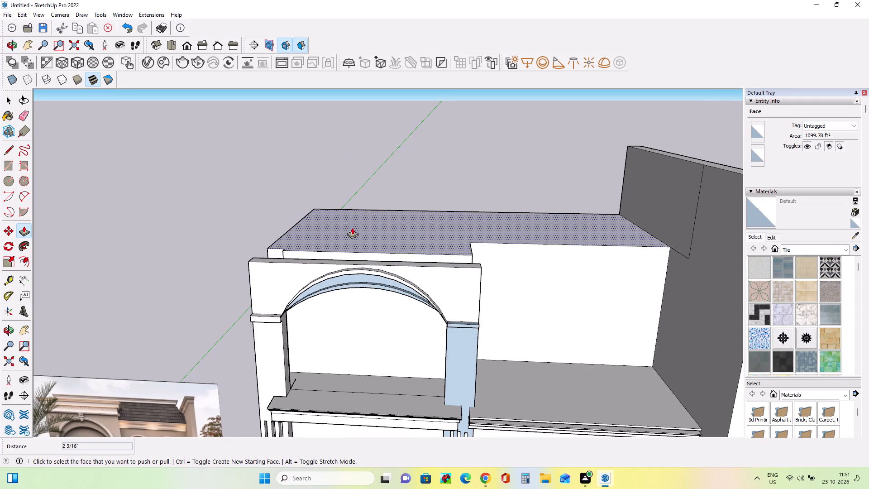
pyautogui.moveTo(356, 230); pyautogui.dragTo(356, 216)
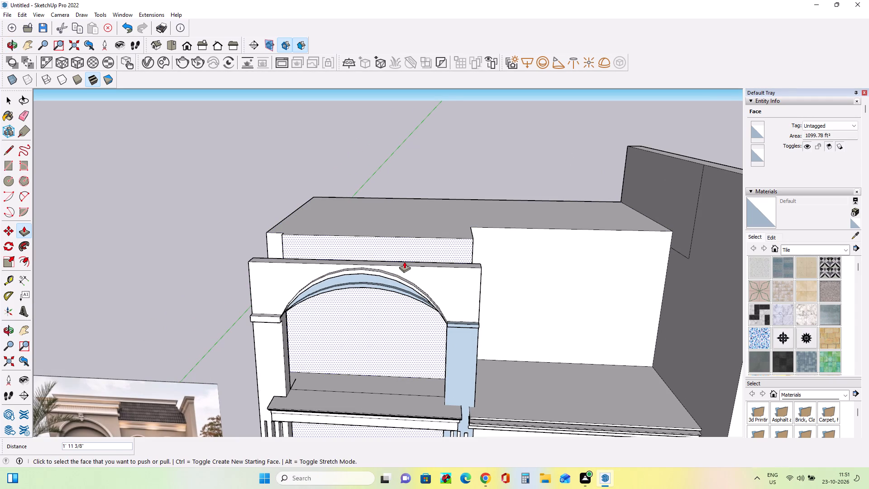
# Push/Pull the top face of the arched front wall upward by about 2' 11 1/8".
pyautogui.click(404, 261)
pyautogui.press('Escape')
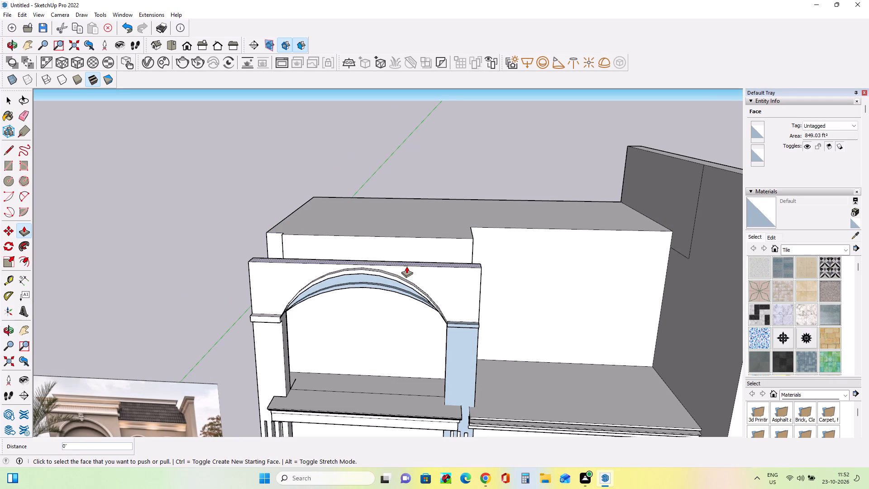
pyautogui.click(406, 266)
pyautogui.click(413, 239)
# Draw a horizontal strip about 6 1/2" high and 24' 9 1/8" long across the front wall above the arch.
pyautogui.scroll(-3, 484, 259)
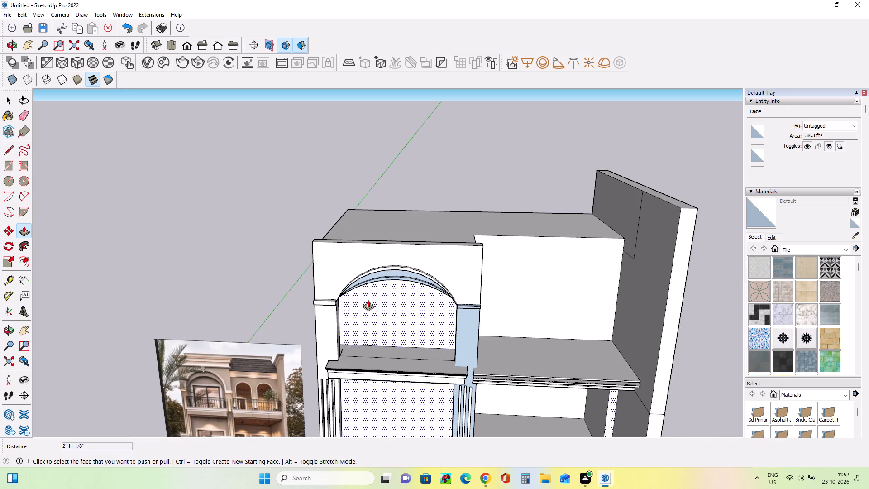
pyautogui.moveTo(366, 296); pyautogui.dragTo(379, 265, button='middle')
pyautogui.scroll(6, 191, 350)
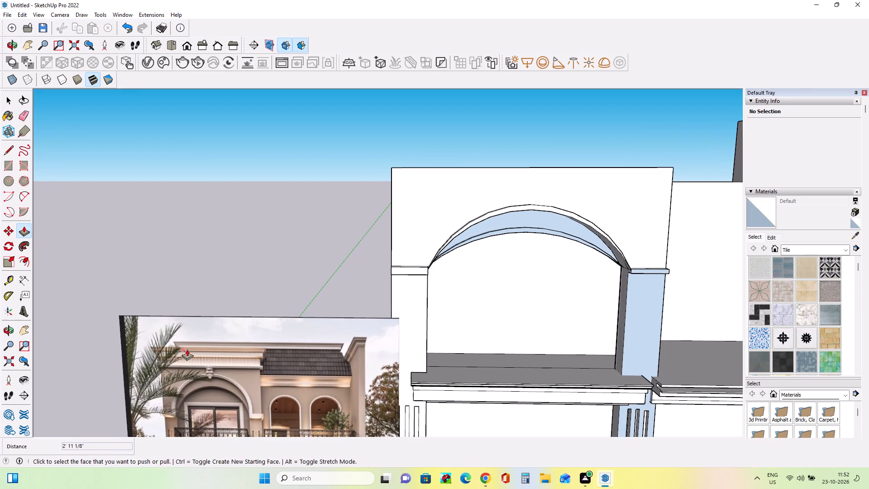
pyautogui.scroll(-5, 139, 340)
pyautogui.middleClick(311, 333)
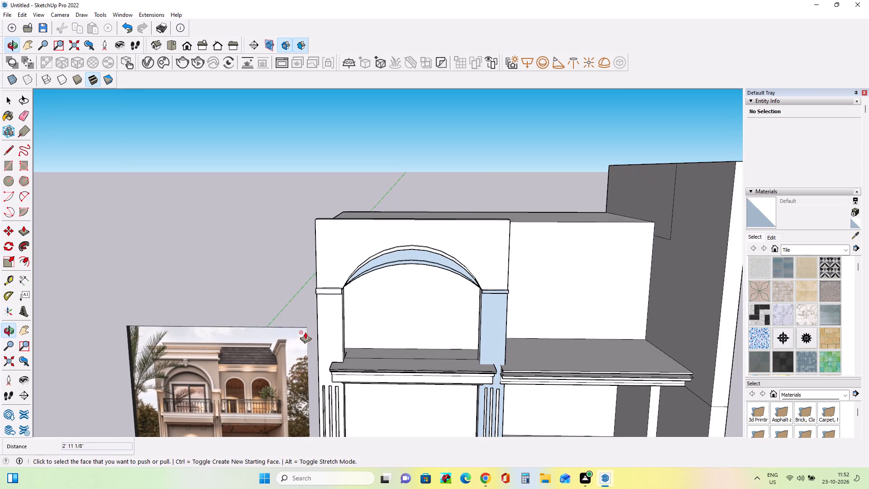
pyautogui.click(5, 164)
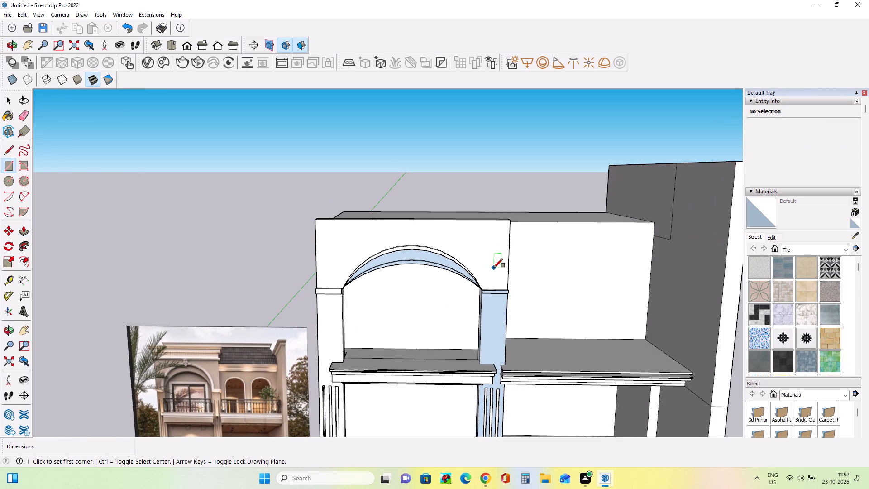
pyautogui.scroll(3, 494, 267)
pyautogui.click(514, 225)
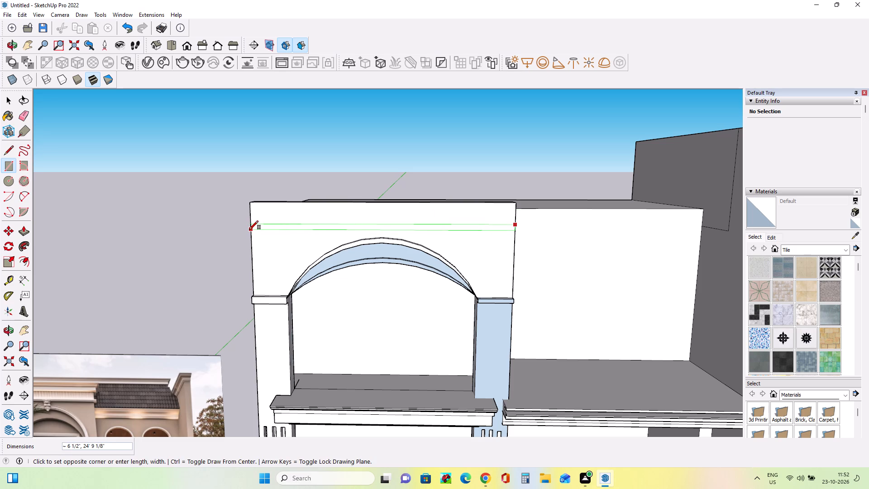
pyautogui.click(249, 230)
pyautogui.moveTo(370, 263); pyautogui.dragTo(375, 273, button='middle')
pyautogui.scroll(-2, 398, 267)
pyautogui.moveTo(398, 271); pyautogui.dragTo(398, 279, button='middle')
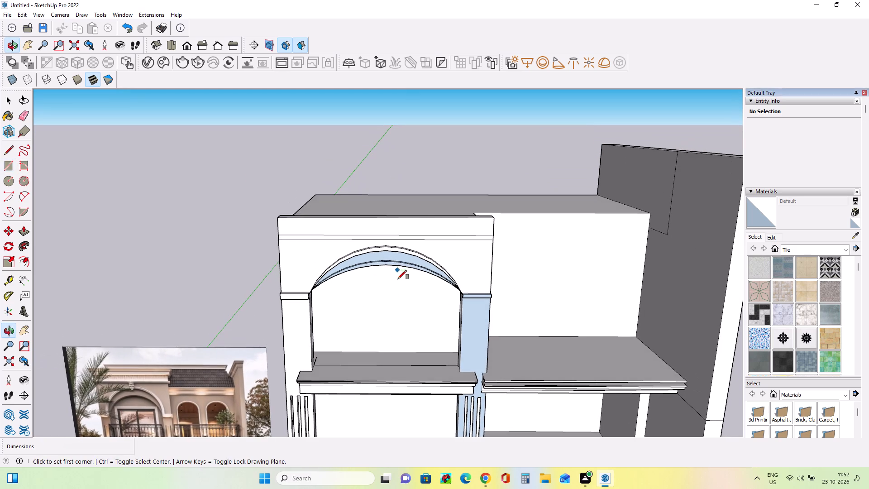
# Push/Pull the strip above the arch outward from the front wall by about 4 7/16".
pyautogui.moveTo(418, 229); pyautogui.dragTo(419, 240, button='middle')
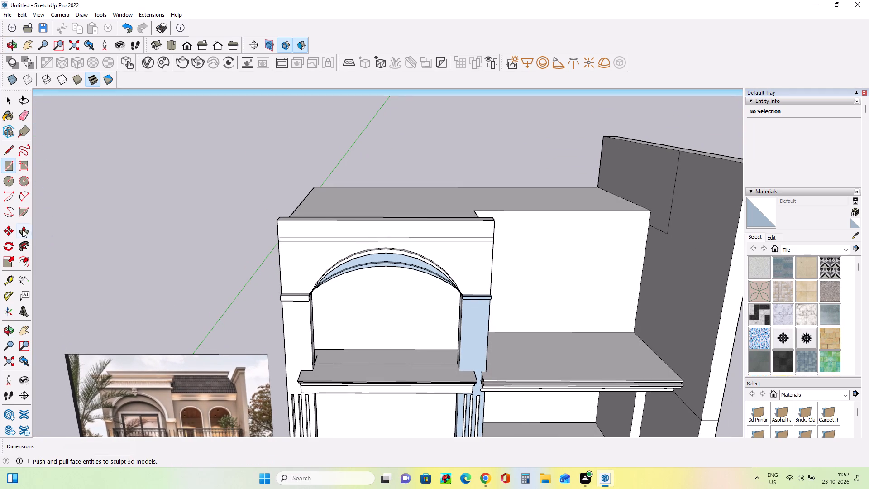
pyautogui.click(23, 229)
pyautogui.click(315, 238)
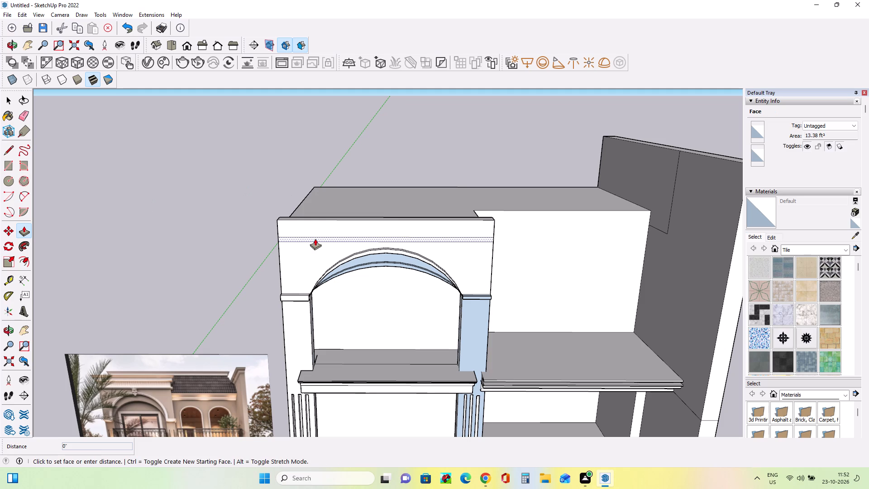
pyautogui.scroll(4, 315, 240)
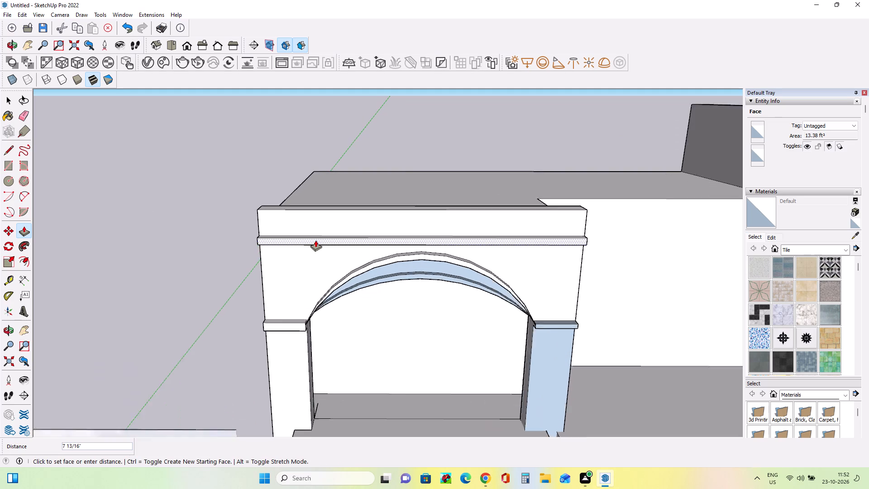
pyautogui.scroll(1, 315, 240)
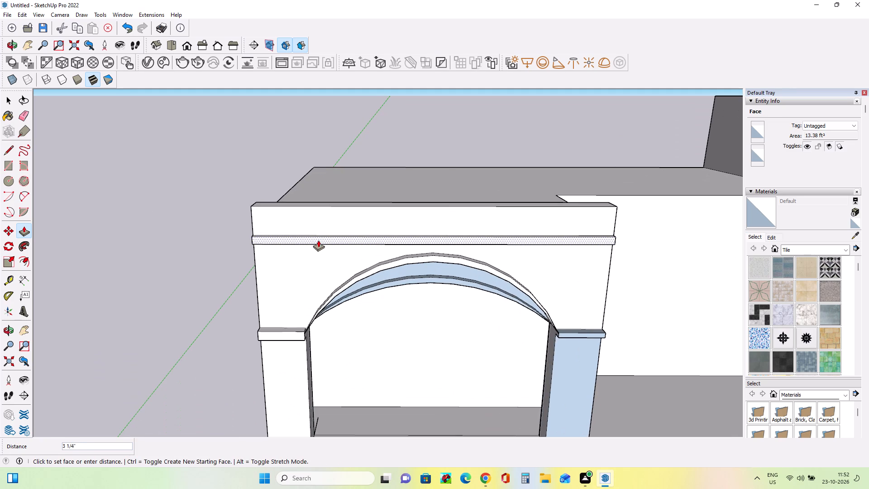
pyautogui.click(318, 240)
# Push/Pull the top face of the projecting strip upward by about 5 1/16".
pyautogui.moveTo(342, 254); pyautogui.dragTo(361, 149, button='middle')
pyautogui.scroll(-3, 361, 149)
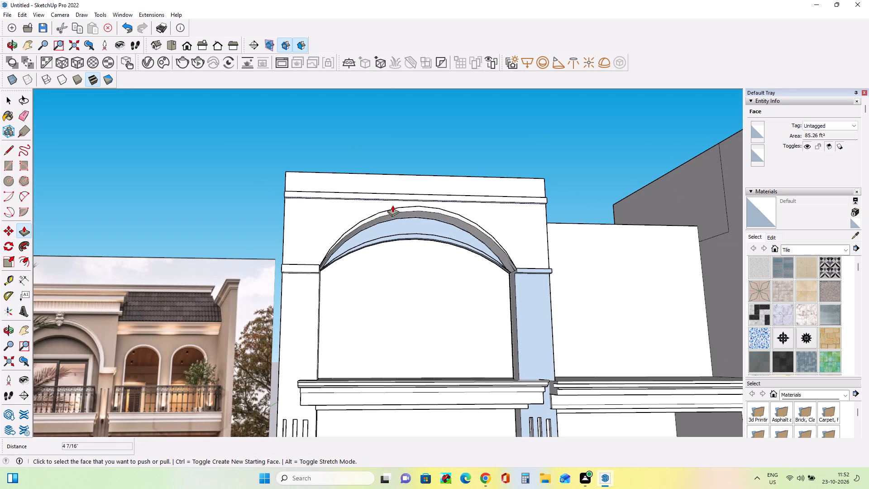
pyautogui.scroll(-2, 392, 205)
pyautogui.moveTo(432, 227); pyautogui.dragTo(217, 325, button='middle')
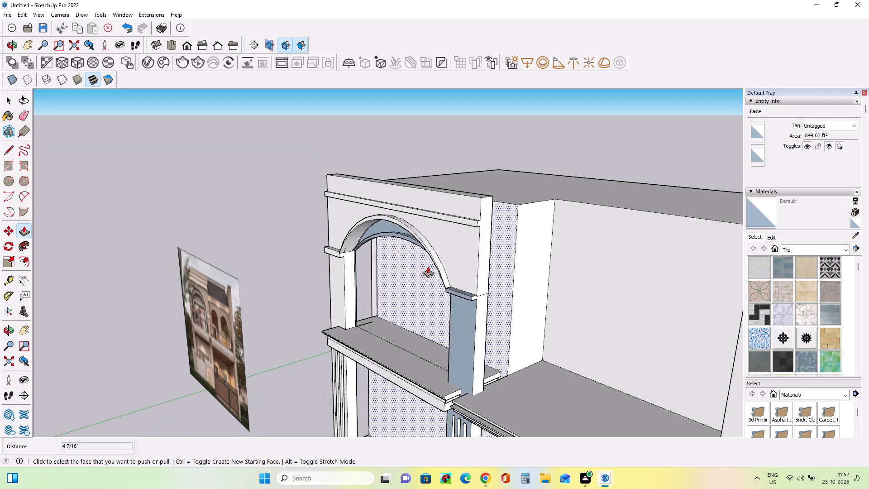
pyautogui.scroll(-6, 429, 265)
pyautogui.moveTo(405, 235); pyautogui.dragTo(540, 213, button='middle')
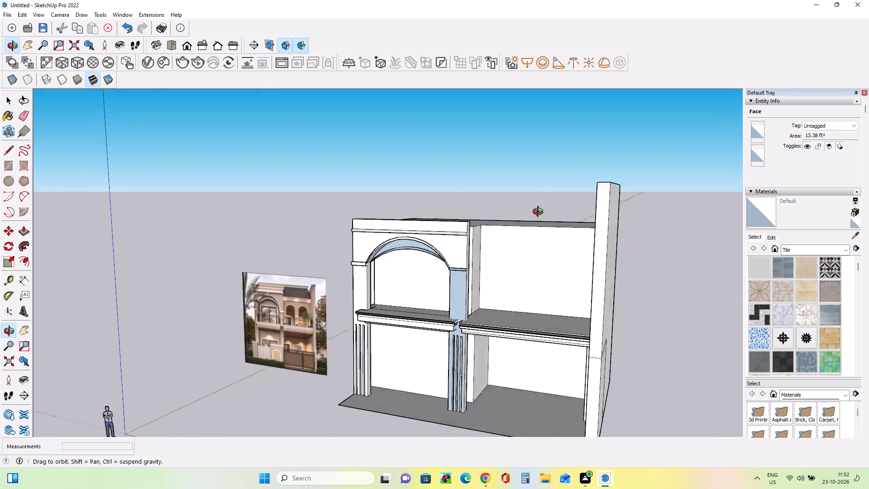
pyautogui.moveTo(540, 213); pyautogui.dragTo(543, 214, button='middle')
pyautogui.scroll(7, 398, 224)
pyautogui.moveTo(454, 225); pyautogui.dragTo(459, 277, button='middle')
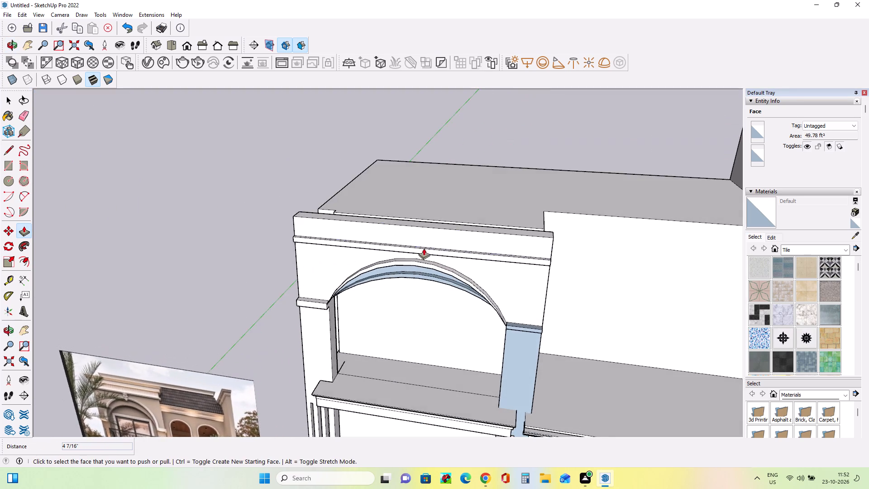
pyautogui.scroll(7, 415, 243)
pyautogui.moveTo(419, 251); pyautogui.dragTo(420, 243)
# Push/Pull the underside of the projecting strip upward by about 6 13/16".
pyautogui.moveTo(448, 262); pyautogui.dragTo(516, 54, button='middle')
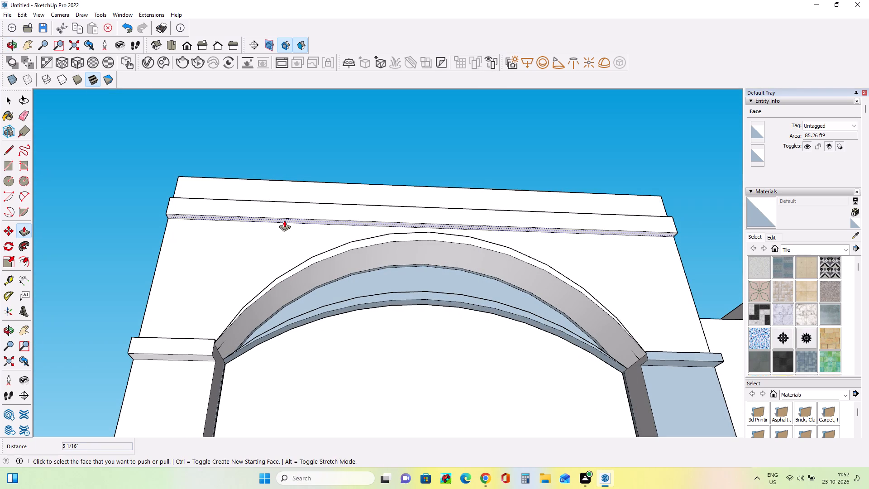
pyautogui.moveTo(284, 220); pyautogui.dragTo(287, 211)
# Compare the parapet with the reference photo and Push/Pull the arched front wall's top face upward by about 1' 3 3/4".
pyautogui.scroll(-6, 287, 235)
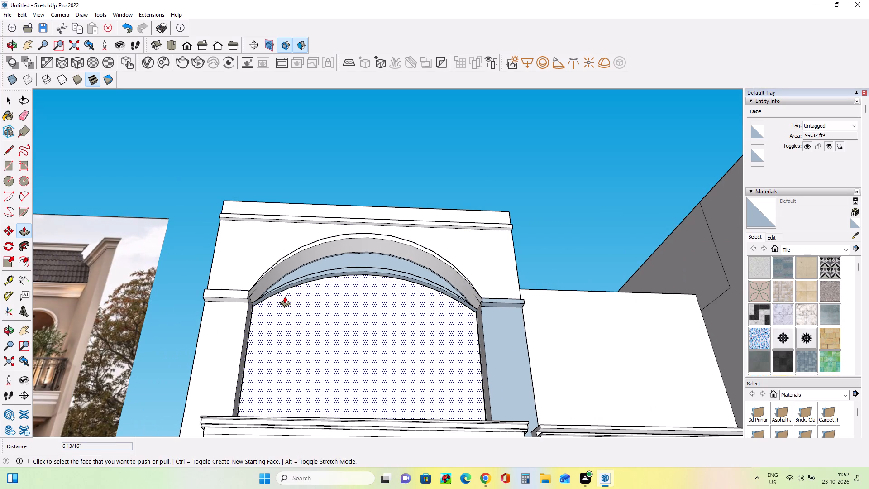
pyautogui.moveTo(353, 246); pyautogui.dragTo(338, 325, button='middle')
pyautogui.scroll(-4, 338, 325)
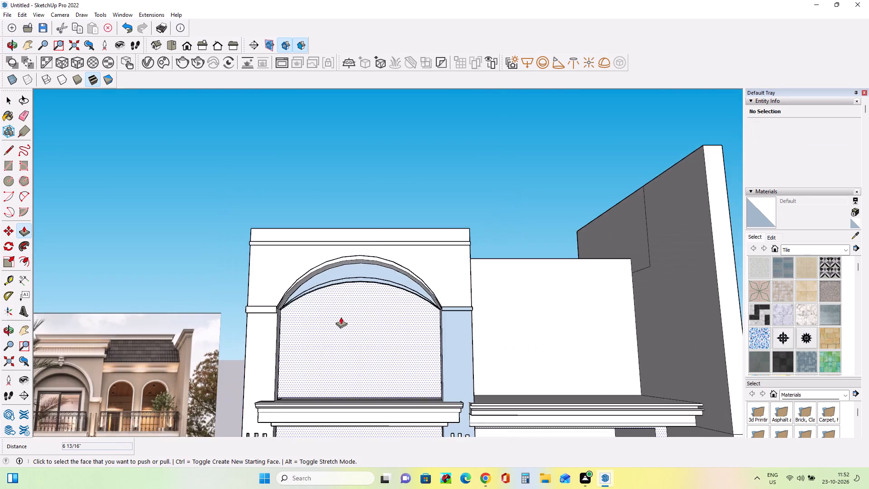
pyautogui.moveTo(371, 268); pyautogui.dragTo(364, 292, button='middle')
pyautogui.scroll(10, 110, 364)
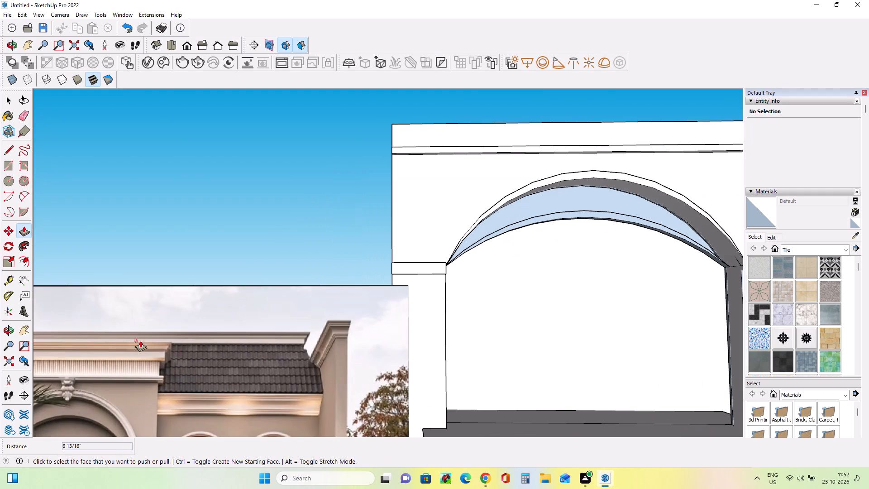
pyautogui.scroll(1, 140, 340)
pyautogui.scroll(-10, 115, 339)
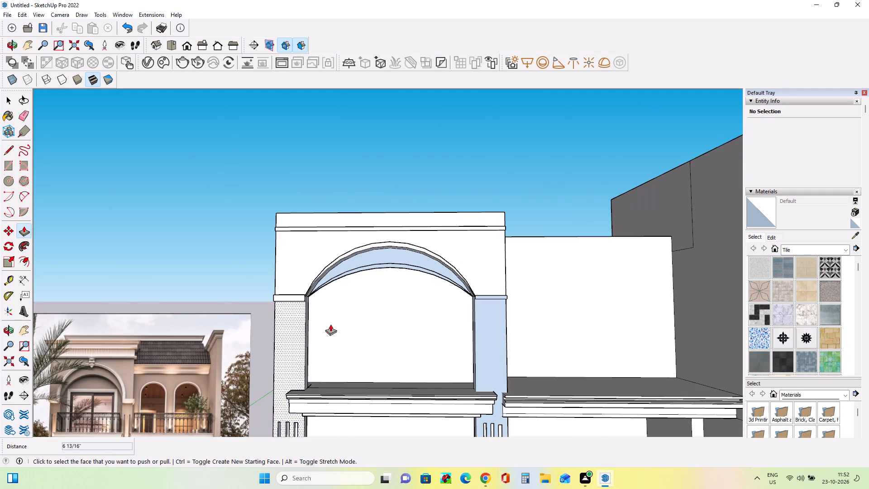
pyautogui.moveTo(352, 324); pyautogui.dragTo(335, 350, button='middle')
pyautogui.scroll(-4, 336, 350)
pyautogui.moveTo(386, 323); pyautogui.dragTo(390, 395, button='middle')
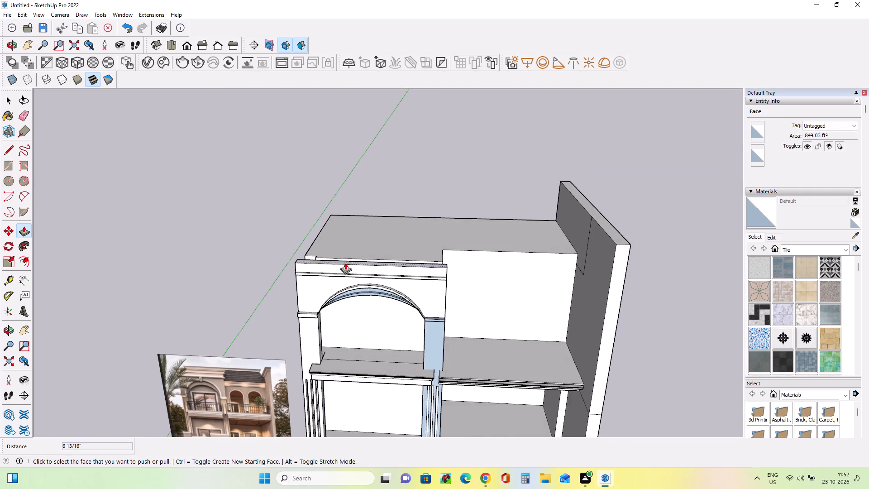
pyautogui.scroll(7, 345, 260)
pyautogui.moveTo(350, 268); pyautogui.dragTo(352, 251)
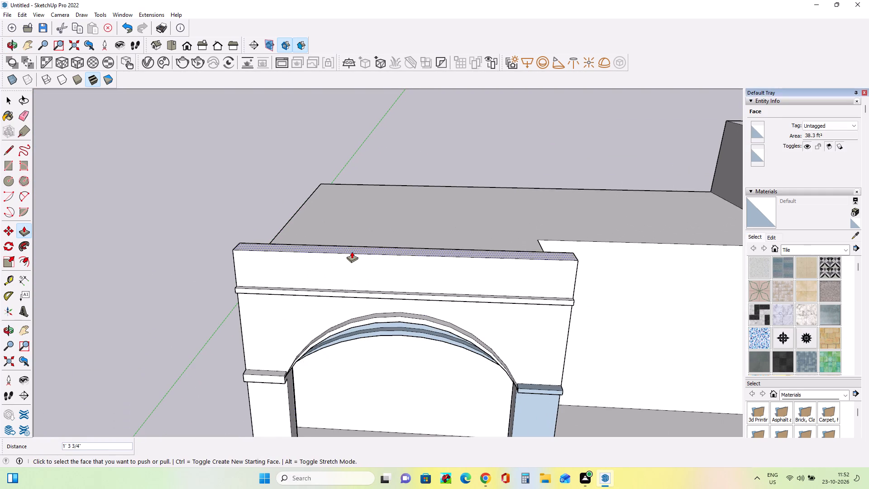
# Check the cornice in the reference photo and Push/Pull the projecting strip's top face upward by about 1 1/2".
pyautogui.scroll(-11, 352, 254)
pyautogui.scroll(9, 260, 347)
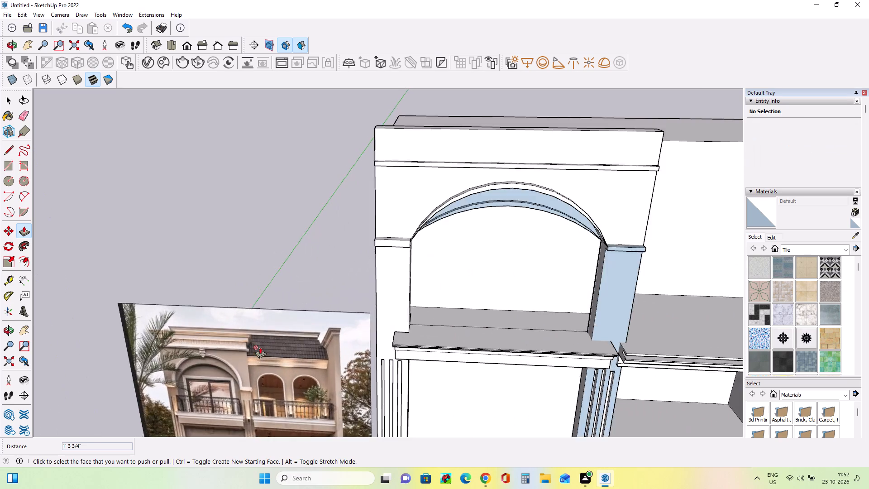
pyautogui.scroll(10, 260, 347)
pyautogui.scroll(5, 224, 356)
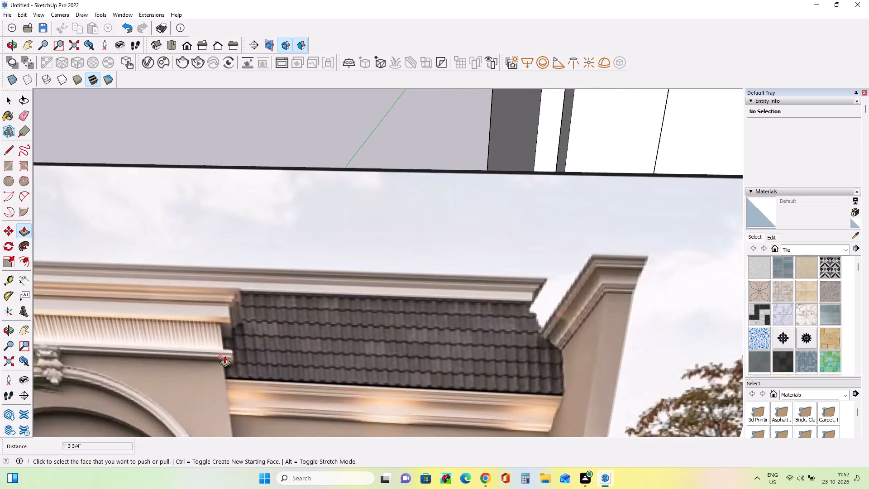
pyautogui.scroll(3, 224, 356)
pyautogui.scroll(-18, 224, 356)
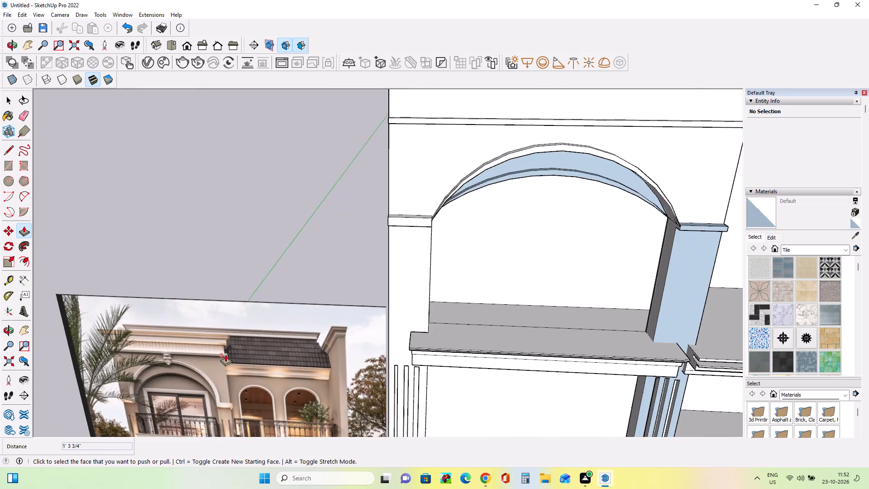
pyautogui.scroll(-3, 225, 355)
pyautogui.scroll(11, 383, 182)
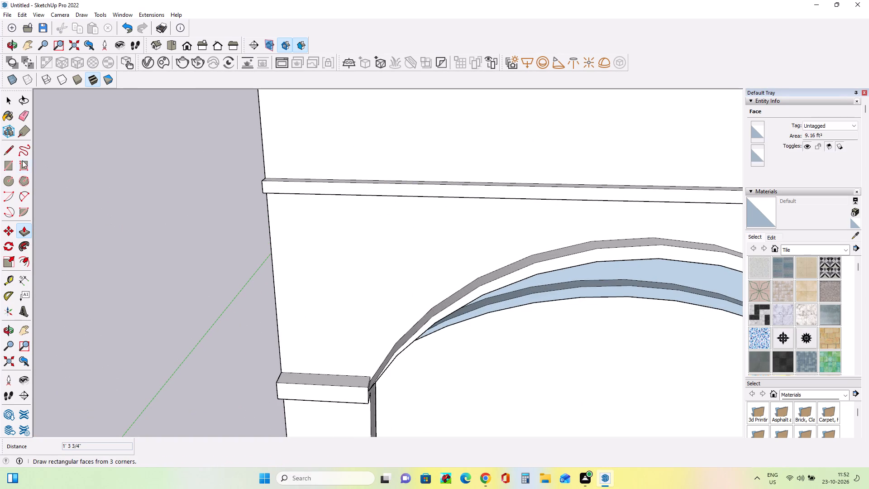
pyautogui.moveTo(283, 195); pyautogui.dragTo(302, 272, button='middle')
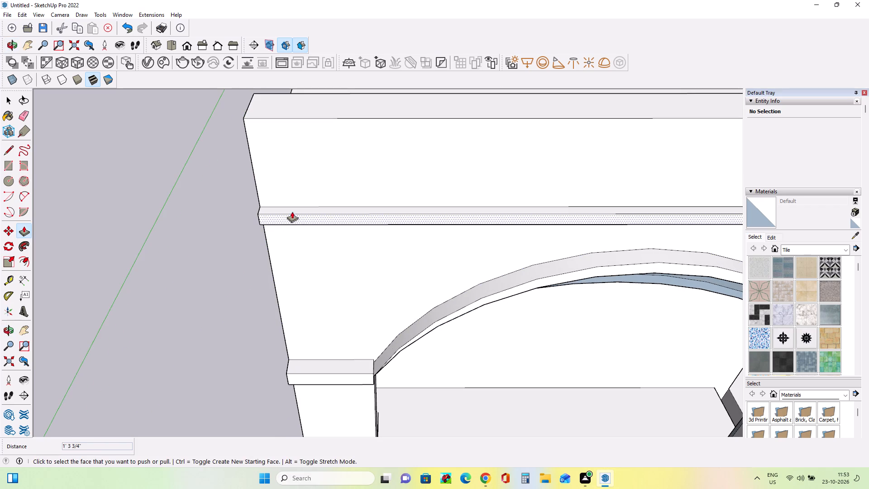
pyautogui.click(293, 209)
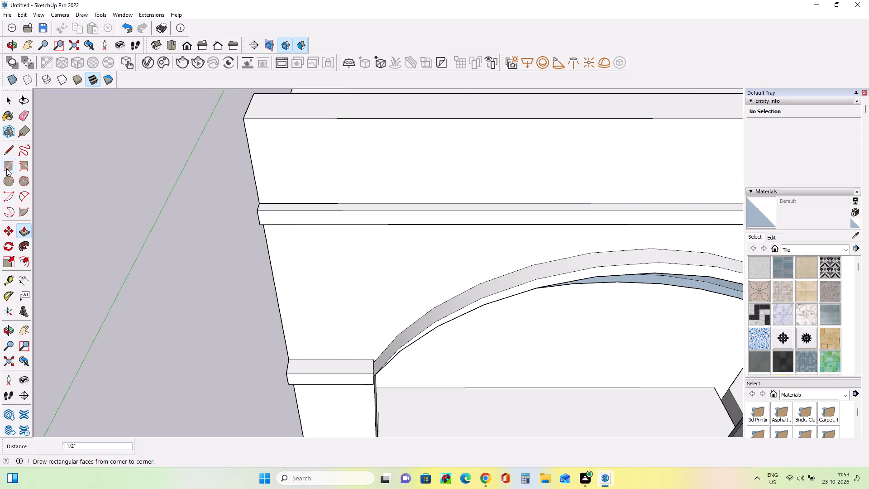
# Draw a narrow rectangle about 1 1/4" high and 24' 9 1/8" long along the middle of the cornice strip's front face.
pyautogui.click(6, 168)
pyautogui.scroll(-12, 55, 216)
pyautogui.moveTo(138, 261); pyautogui.dragTo(217, 143, button='middle')
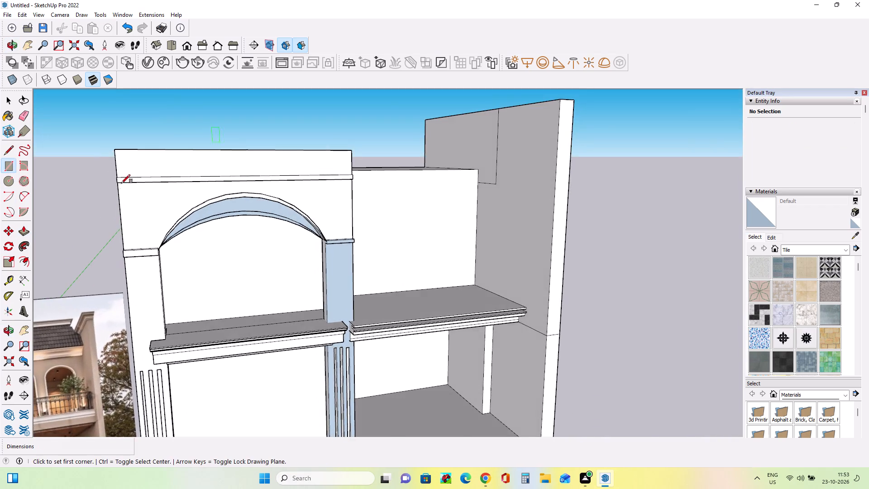
pyautogui.scroll(15, 109, 189)
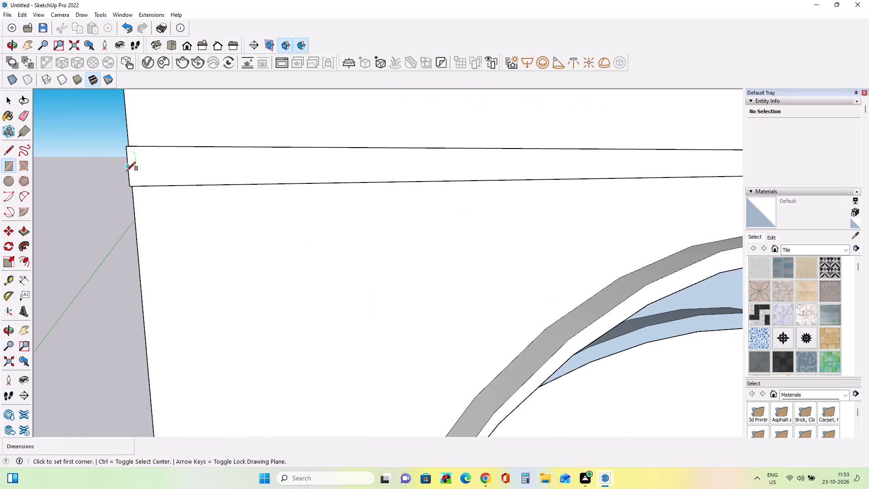
pyautogui.click(127, 170)
pyautogui.scroll(-10, 167, 178)
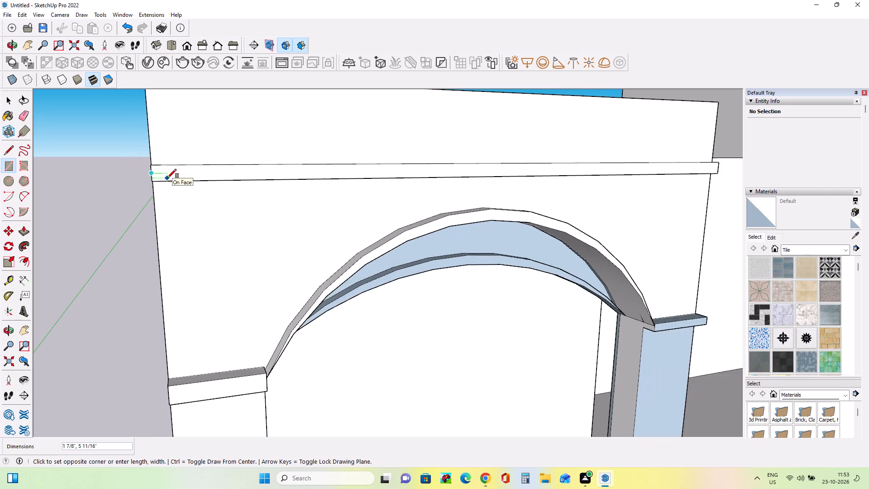
pyautogui.scroll(-7, 167, 178)
pyautogui.scroll(3, 510, 180)
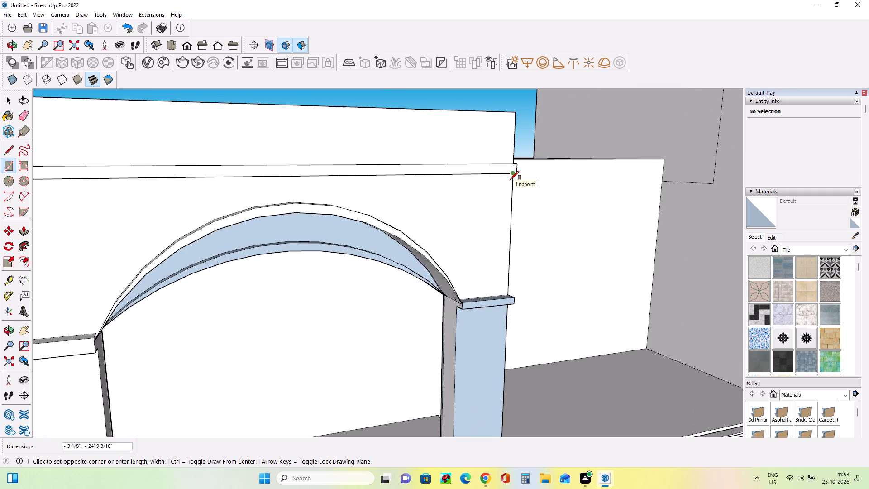
pyautogui.scroll(3, 510, 180)
pyautogui.moveTo(528, 180); pyautogui.dragTo(350, 194, button='middle')
pyautogui.scroll(4, 481, 177)
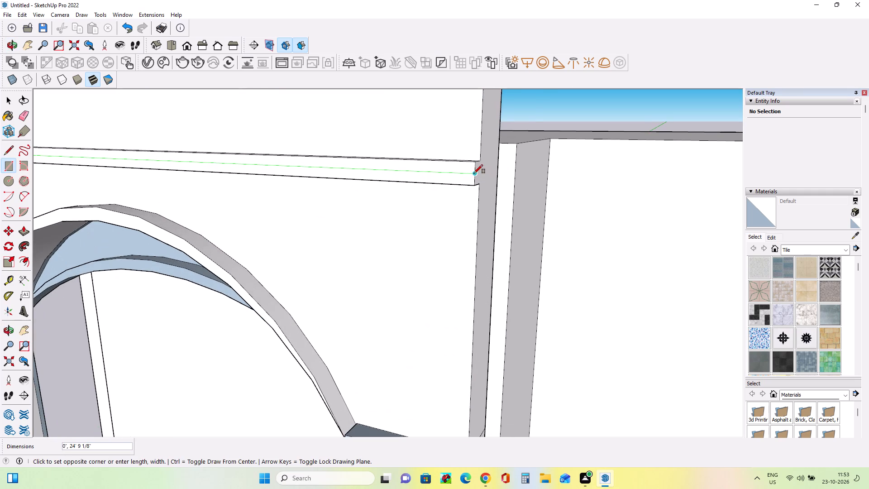
pyautogui.scroll(2, 474, 168)
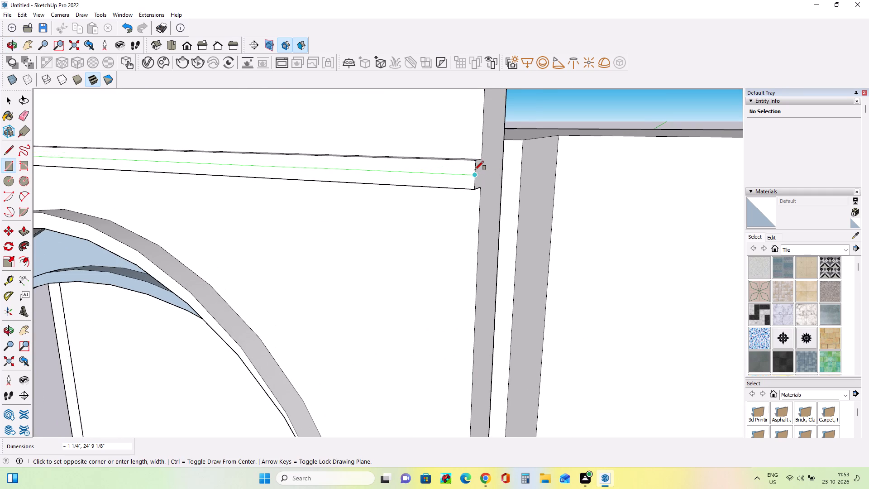
pyautogui.click(475, 169)
# Push/Pull the cornice strip's top face upward by about 1 7/8".
pyautogui.scroll(-7, 515, 188)
pyautogui.moveTo(395, 209); pyautogui.dragTo(401, 215, button='middle')
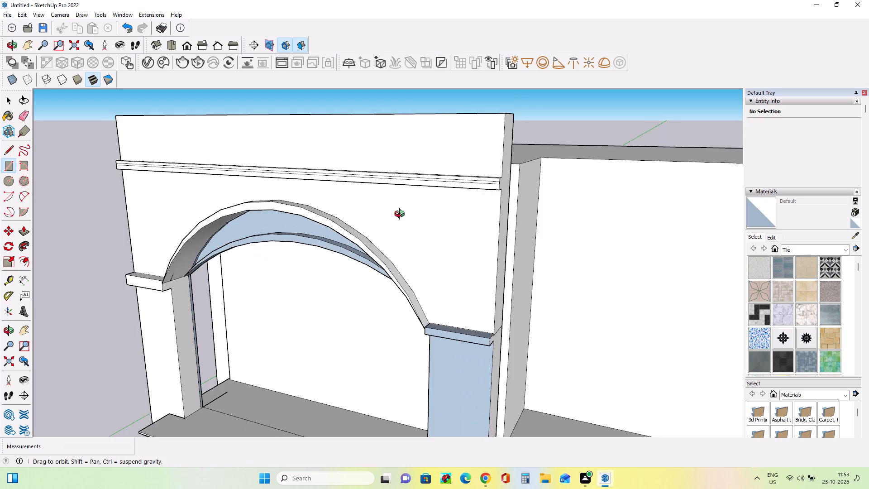
pyautogui.moveTo(401, 215); pyautogui.dragTo(411, 223, button='middle')
pyautogui.click(26, 230)
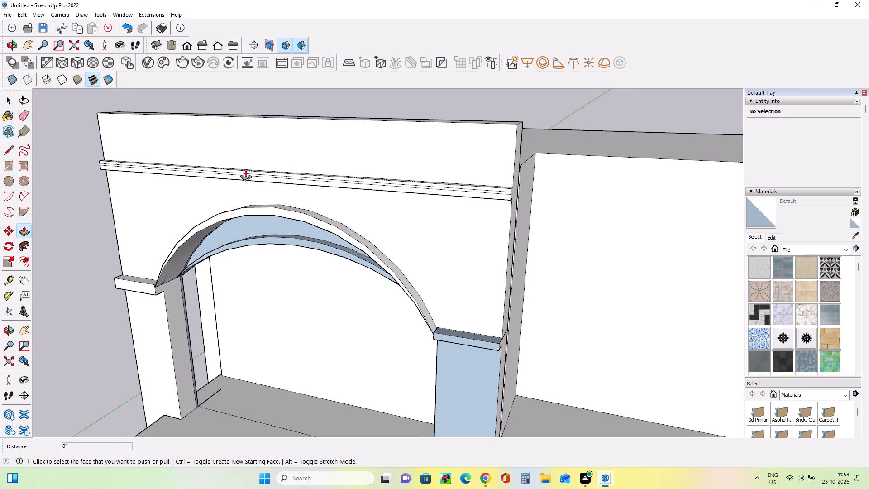
pyautogui.moveTo(248, 176); pyautogui.dragTo(253, 244, button='middle')
pyautogui.scroll(4, 263, 182)
pyautogui.moveTo(265, 199); pyautogui.dragTo(265, 195)
# Push/Pull the narrow middle band of the cornice strip outward by about 1 3/16".
pyautogui.moveTo(272, 192); pyautogui.dragTo(309, 157, button='middle')
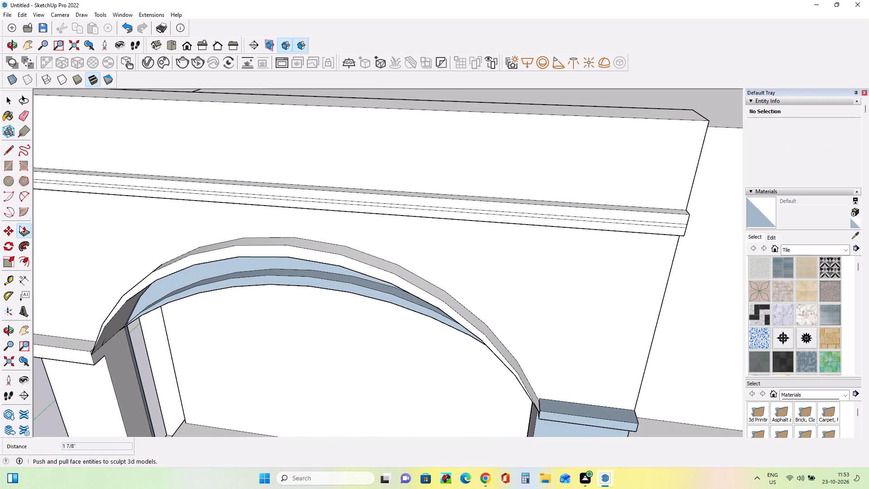
pyautogui.click(20, 230)
pyautogui.scroll(3, 119, 170)
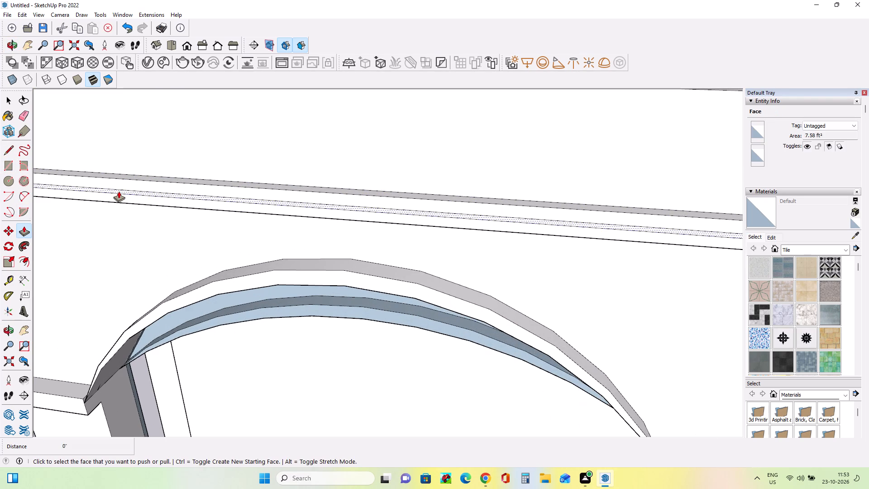
pyautogui.moveTo(119, 191); pyautogui.dragTo(118, 195)
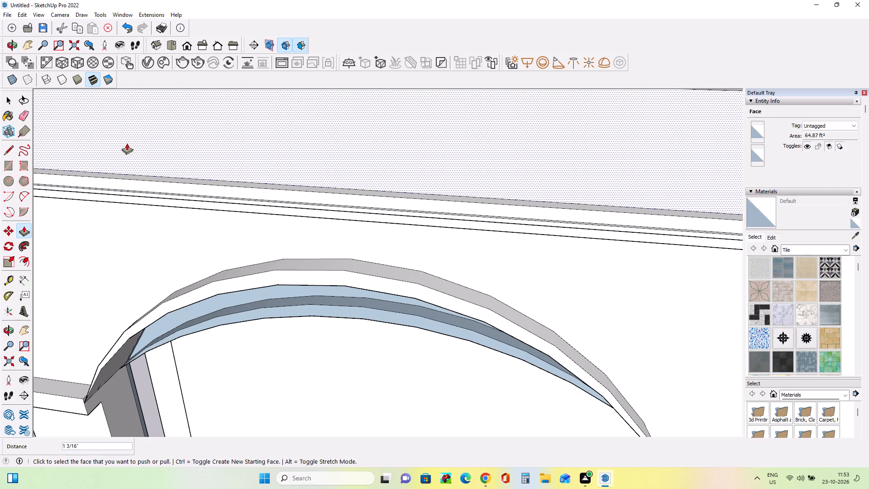
# Examine the stepped cornice strip and raised parapet on the whole elevation alongside the reference photo.
pyautogui.scroll(-14, 221, 136)
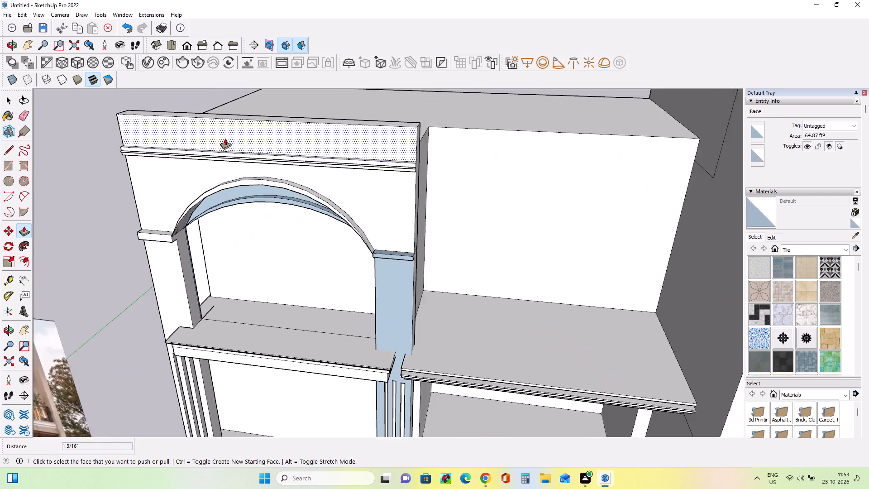
pyautogui.scroll(-2, 225, 138)
pyautogui.moveTo(150, 147); pyautogui.dragTo(265, 93, button='middle')
pyautogui.scroll(-4, 505, 164)
pyautogui.moveTo(479, 178); pyautogui.dragTo(381, 187, button='middle')
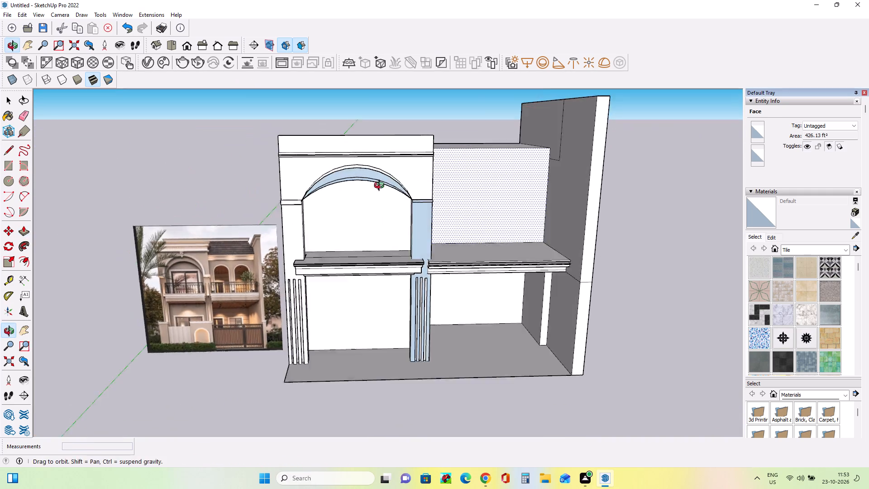
pyautogui.moveTo(381, 187); pyautogui.dragTo(362, 183, button='middle')
pyautogui.scroll(6, 353, 127)
pyautogui.moveTo(358, 135); pyautogui.dragTo(383, 134, button='middle')
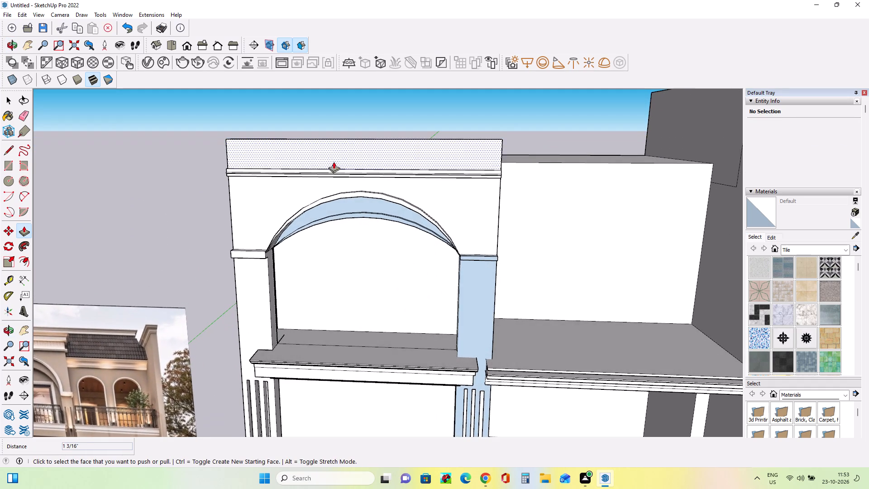
# Draw a line across the full width of the raised parapet's front face, a little below its top edge.
pyautogui.scroll(-3, 339, 151)
pyautogui.moveTo(358, 154); pyautogui.dragTo(363, 163, button='middle')
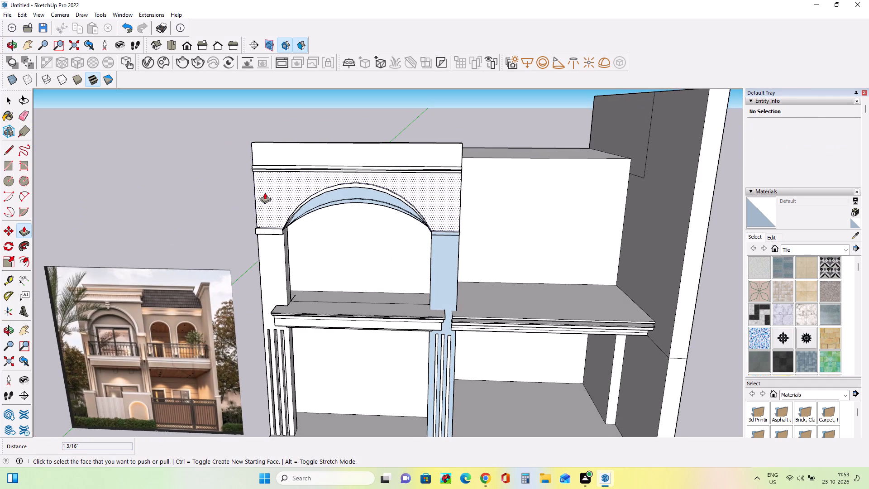
pyautogui.scroll(1, 178, 277)
pyautogui.click(5, 151)
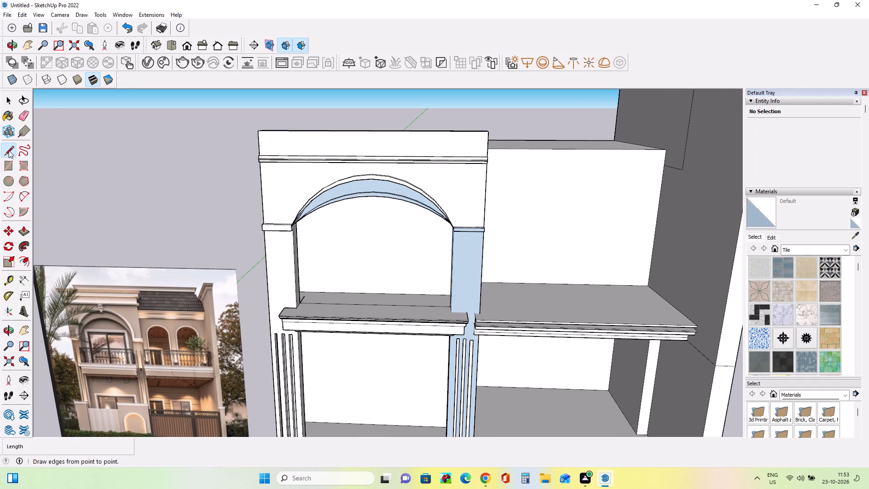
pyautogui.moveTo(300, 149); pyautogui.dragTo(305, 156, button='middle')
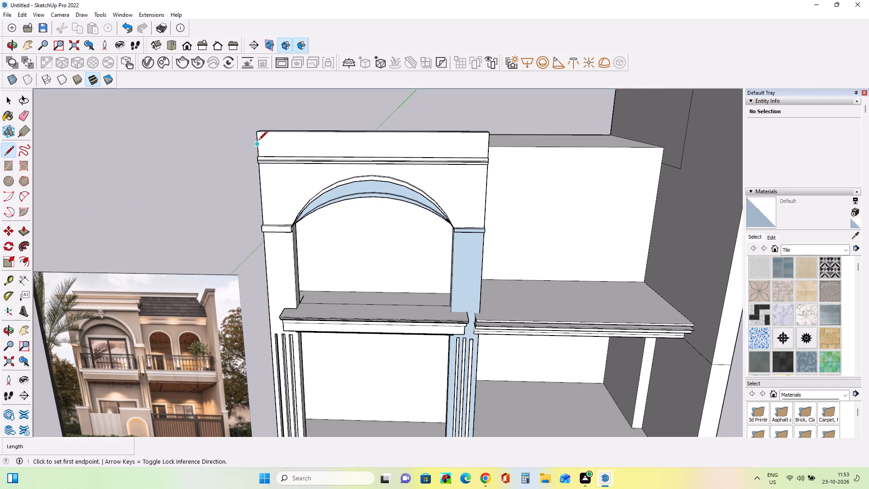
pyautogui.scroll(4, 258, 140)
pyautogui.click(258, 136)
pyautogui.scroll(-3, 449, 141)
pyautogui.click(565, 137)
pyautogui.middleClick(522, 155)
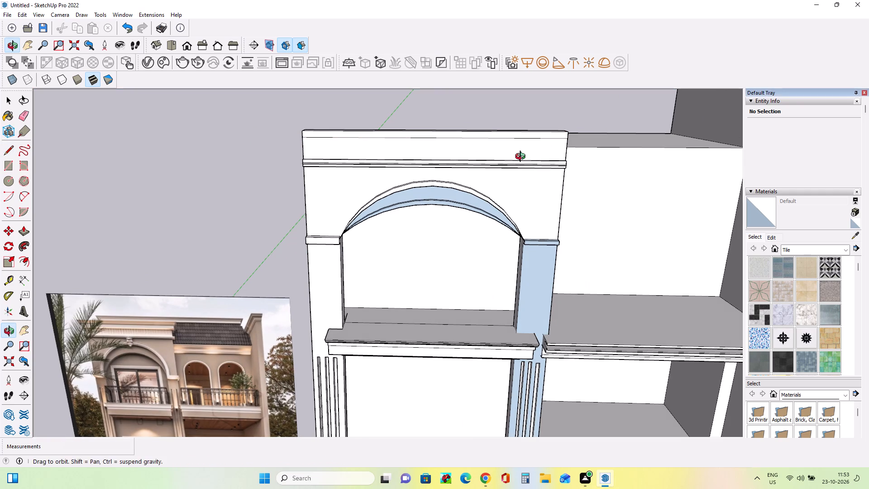
# Push/Pull the raised parapet's narrow top face upward by about 6 1/2".
pyautogui.scroll(2, 358, 166)
pyautogui.moveTo(360, 167); pyautogui.dragTo(364, 177, button='middle')
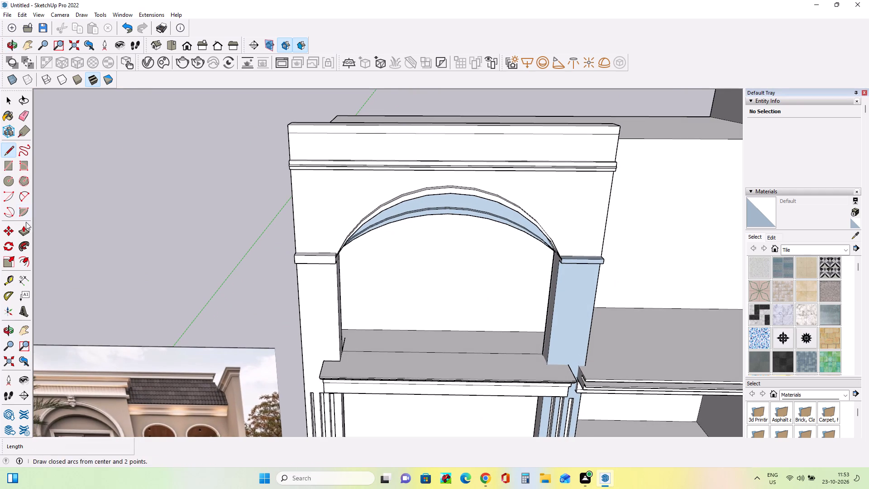
pyautogui.click(26, 228)
pyautogui.moveTo(429, 145); pyautogui.dragTo(434, 196, button='middle')
pyautogui.moveTo(401, 138); pyautogui.dragTo(401, 134)
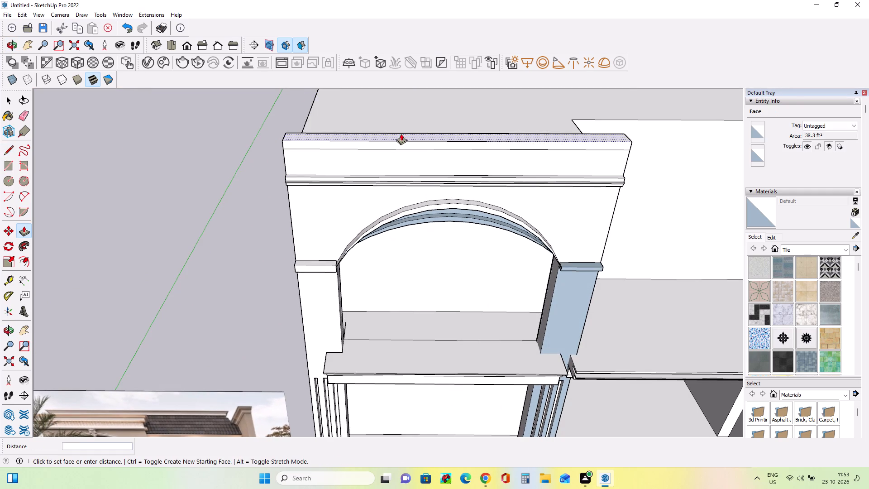
pyautogui.moveTo(401, 134); pyautogui.dragTo(401, 131)
pyautogui.scroll(-12, 357, 122)
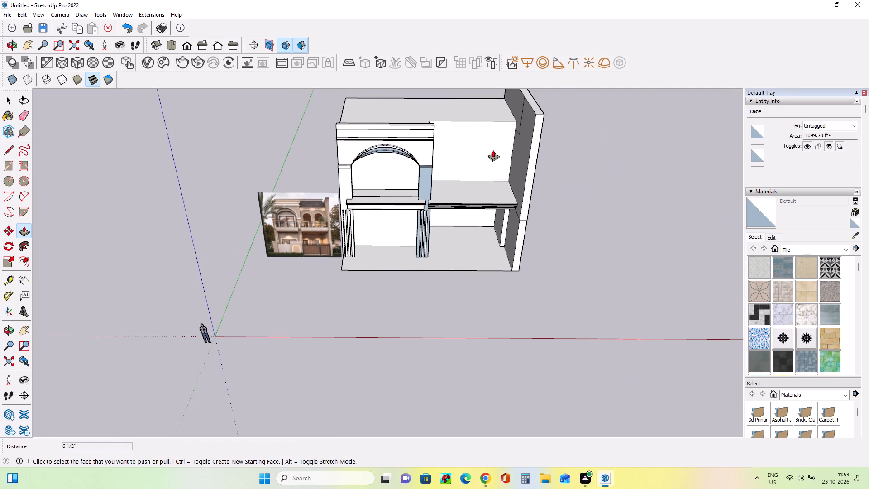
pyautogui.moveTo(489, 139); pyautogui.dragTo(487, 77, button='middle')
pyautogui.scroll(8, 472, 102)
pyautogui.scroll(-3, 406, 137)
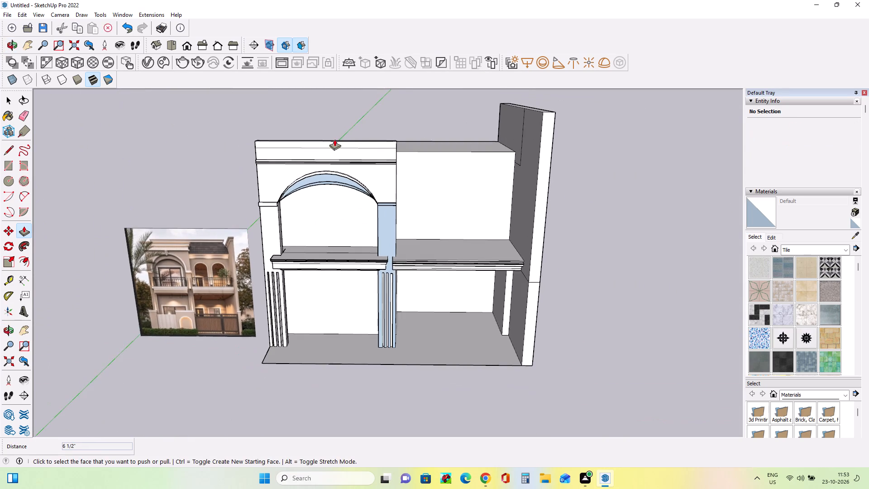
pyautogui.moveTo(337, 139); pyautogui.dragTo(366, 144, button='middle')
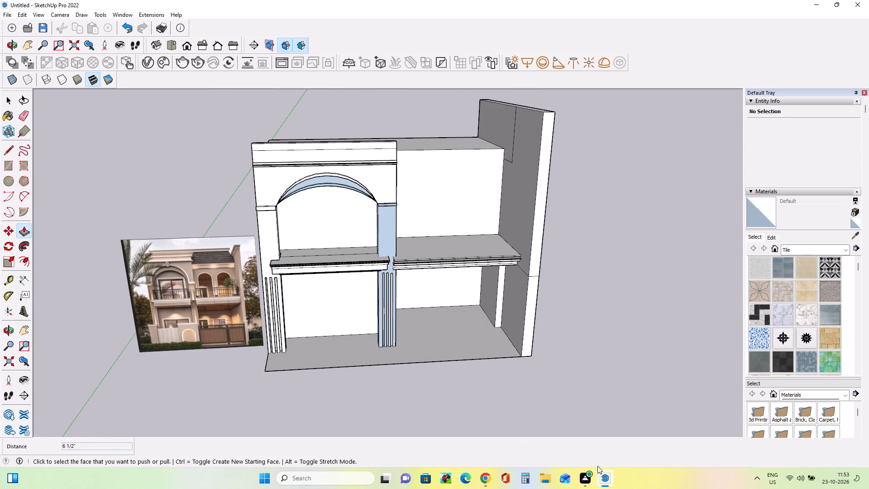
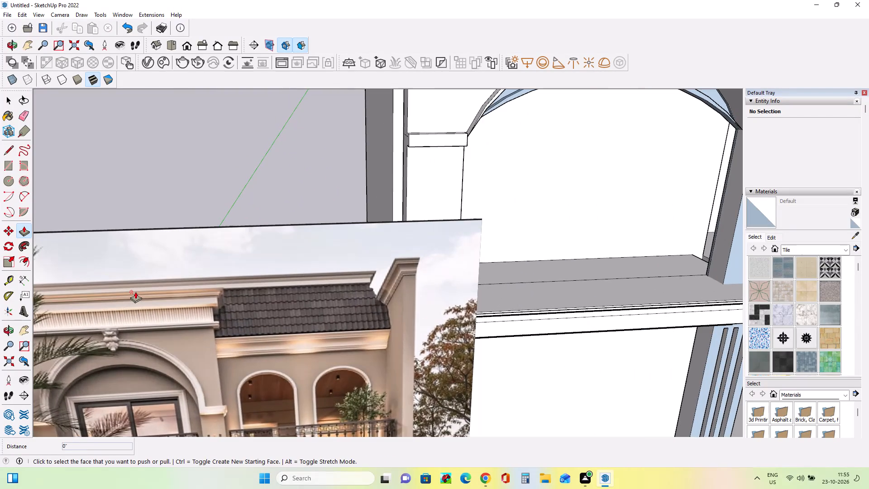
# Draw lines about 1' 6 9/16" long across both end faces of the raised parapet, level with the line on its front.
pyautogui.scroll(-10, 135, 292)
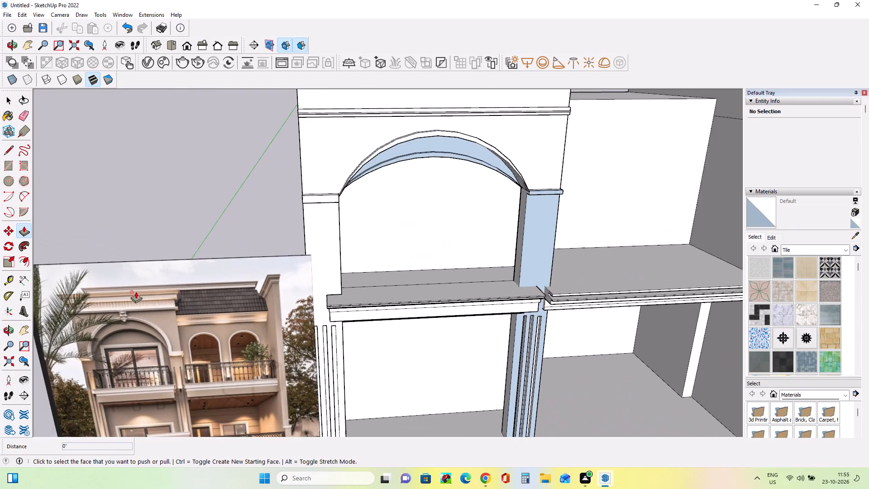
pyautogui.scroll(-4, 296, 235)
pyautogui.moveTo(348, 197); pyautogui.dragTo(515, 212, button='middle')
pyautogui.scroll(8, 315, 176)
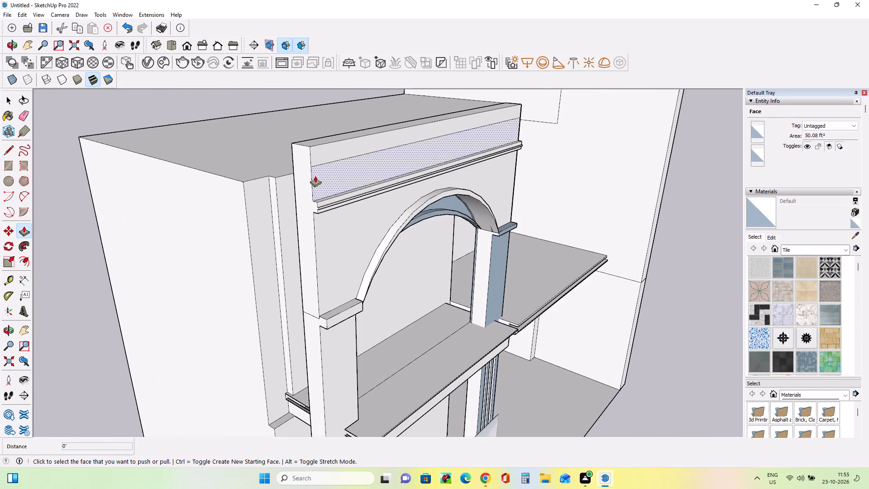
pyautogui.click(10, 154)
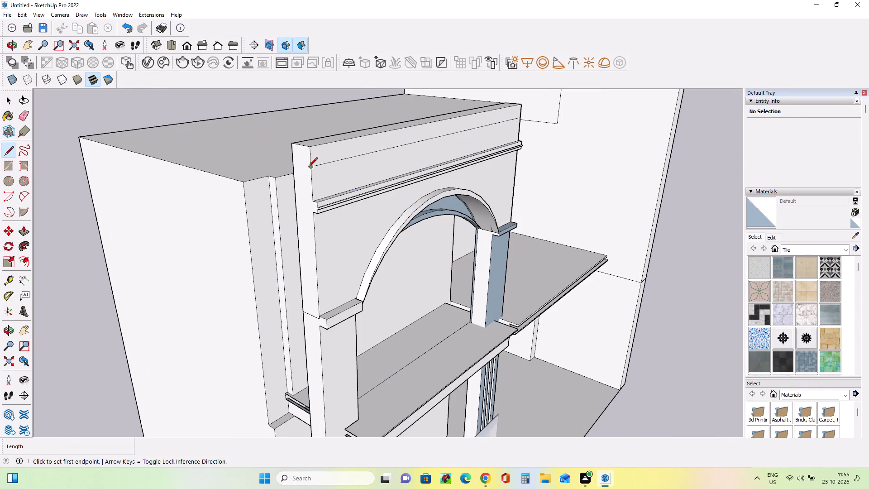
pyautogui.click(313, 168)
pyautogui.click(293, 163)
pyautogui.moveTo(377, 182); pyautogui.dragTo(223, 197, button='middle')
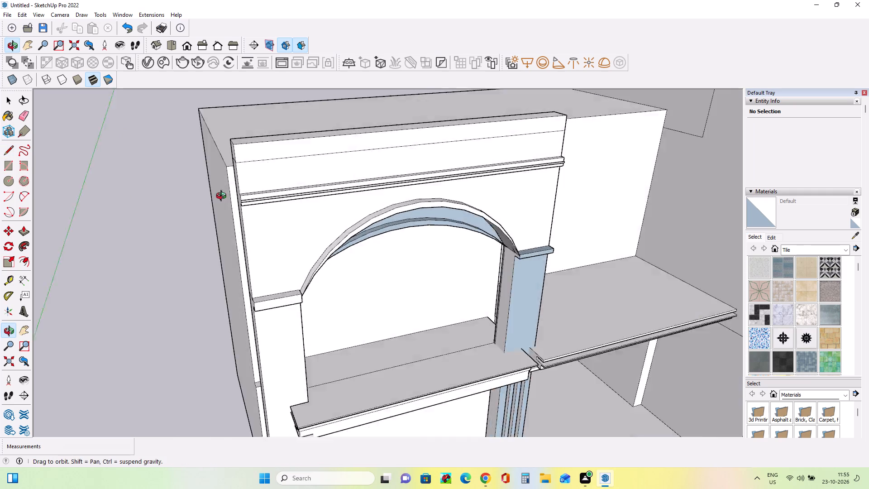
pyautogui.moveTo(223, 197); pyautogui.dragTo(54, 207, button='middle')
pyautogui.moveTo(454, 209); pyautogui.dragTo(266, 235, button='middle')
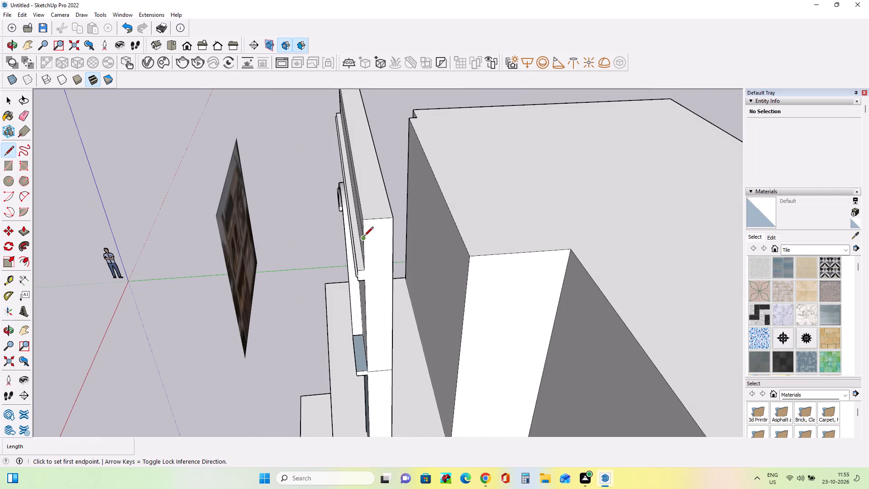
pyautogui.click(363, 235)
pyautogui.click(393, 239)
# Push/Pull the raised parapet's top front band outward so it projects slightly beyond the face below.
pyautogui.moveTo(325, 259); pyautogui.dragTo(580, 259, button='middle')
pyautogui.scroll(-4, 580, 259)
pyautogui.scroll(-4, 431, 227)
pyautogui.moveTo(441, 210); pyautogui.dragTo(494, 161, button='middle')
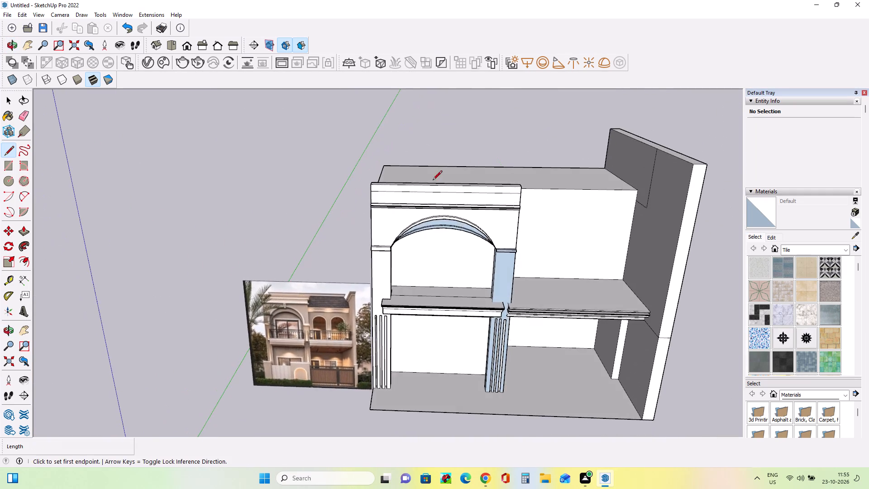
pyautogui.scroll(3, 404, 211)
pyautogui.click(22, 233)
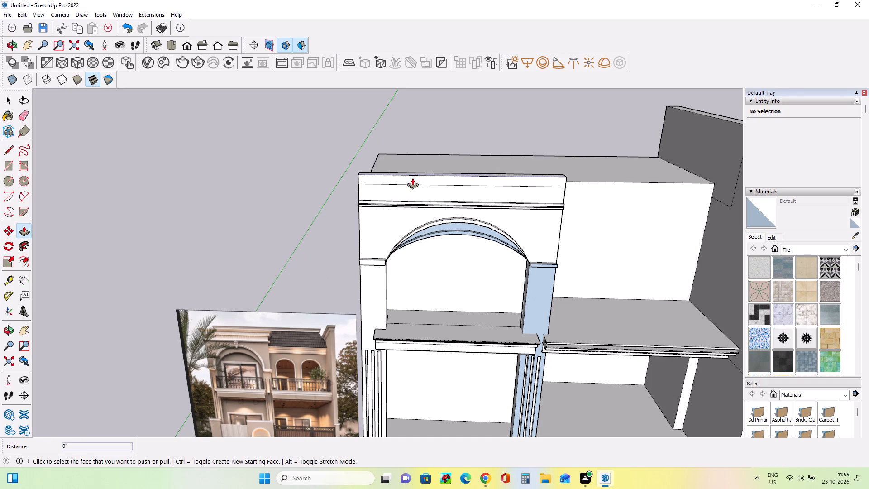
pyautogui.click(413, 179)
# Push/Pull the top band's two end faces outward, the first by about 2" and the opposite one by about 3 13/16".
pyautogui.moveTo(292, 184); pyautogui.dragTo(297, 184, button='middle')
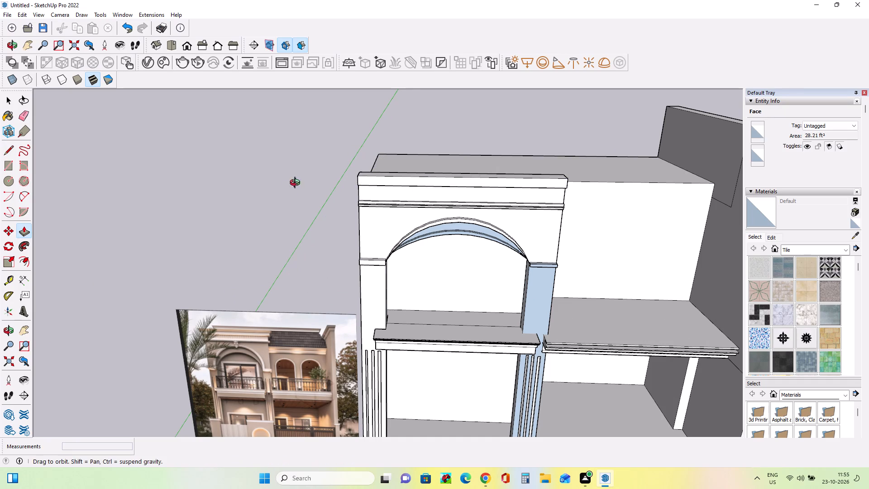
pyautogui.moveTo(297, 184); pyautogui.dragTo(436, 204, button='middle')
pyautogui.scroll(5, 378, 187)
pyautogui.click(369, 186)
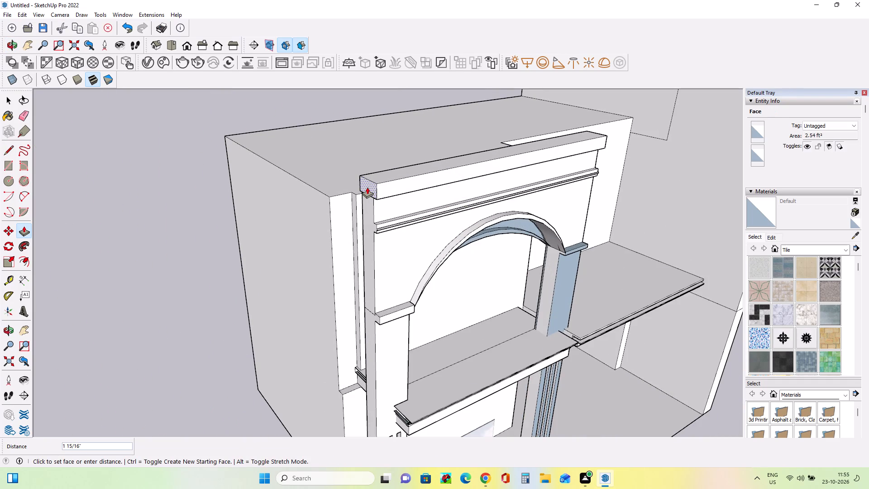
pyautogui.moveTo(436, 197); pyautogui.dragTo(16, 197, button='middle')
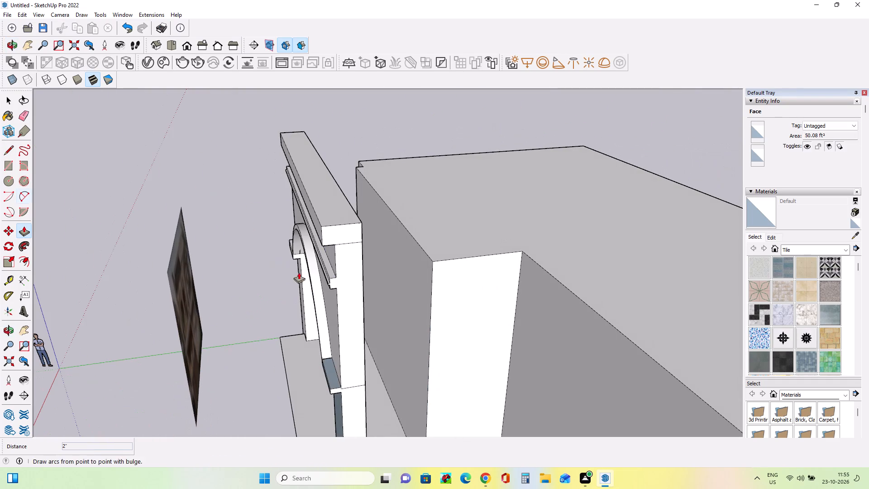
pyautogui.click(338, 242)
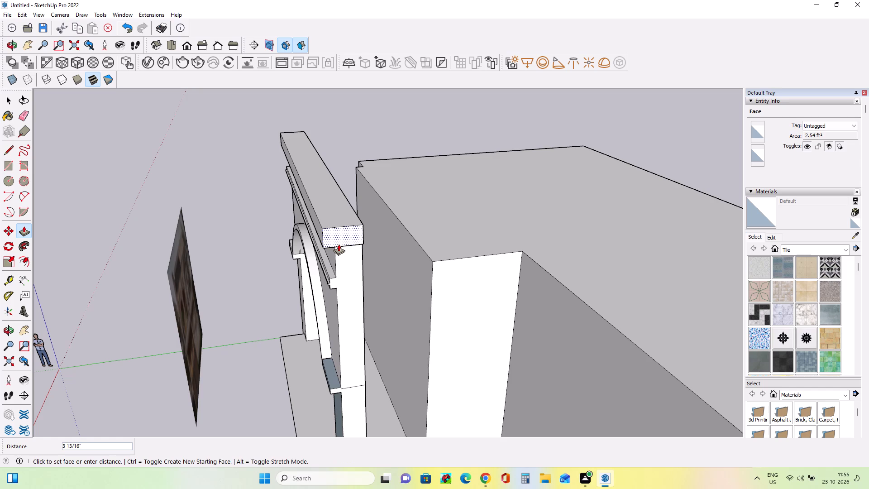
# Examine the projecting top band from several angles and compare it with the roofline in the reference photo.
pyautogui.moveTo(280, 254); pyautogui.dragTo(462, 222, button='middle')
pyautogui.scroll(-7, 462, 222)
pyautogui.moveTo(366, 188); pyautogui.dragTo(440, 117, button='middle')
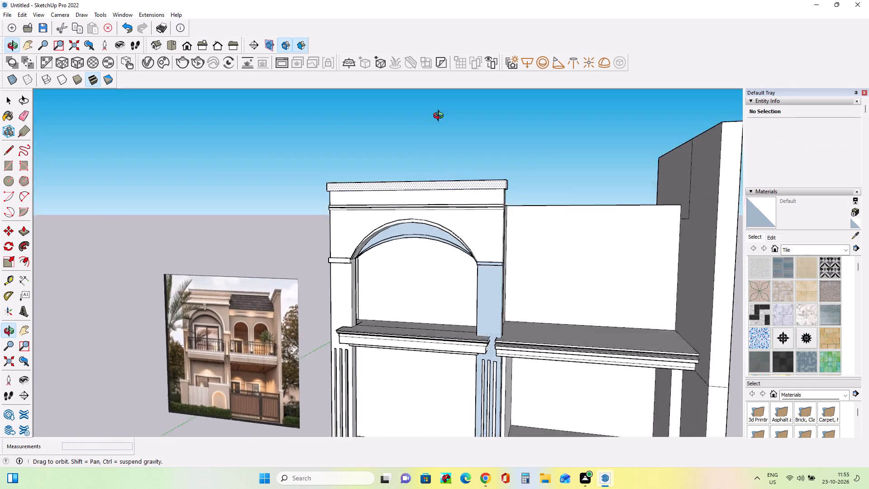
pyautogui.moveTo(440, 117); pyautogui.dragTo(520, 53, button='middle')
pyautogui.scroll(4, 316, 199)
pyautogui.moveTo(389, 197); pyautogui.dragTo(502, 249, button='middle')
pyautogui.scroll(2, 342, 188)
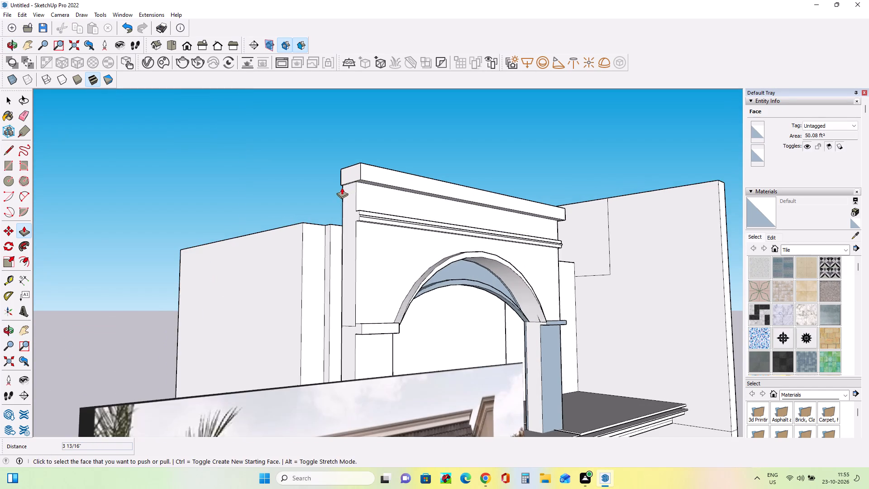
pyautogui.scroll(1, 342, 187)
pyautogui.moveTo(382, 212); pyautogui.dragTo(298, 231, button='middle')
pyautogui.scroll(-3, 297, 227)
pyautogui.scroll(-4, 339, 235)
pyautogui.moveTo(418, 239); pyautogui.dragTo(394, 269, button='middle')
pyautogui.scroll(12, 244, 347)
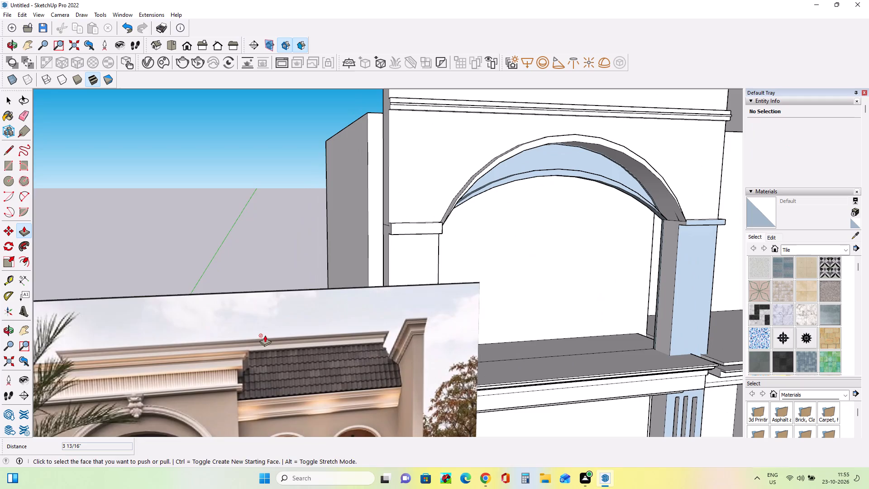
pyautogui.moveTo(285, 332); pyautogui.dragTo(285, 341, button='middle')
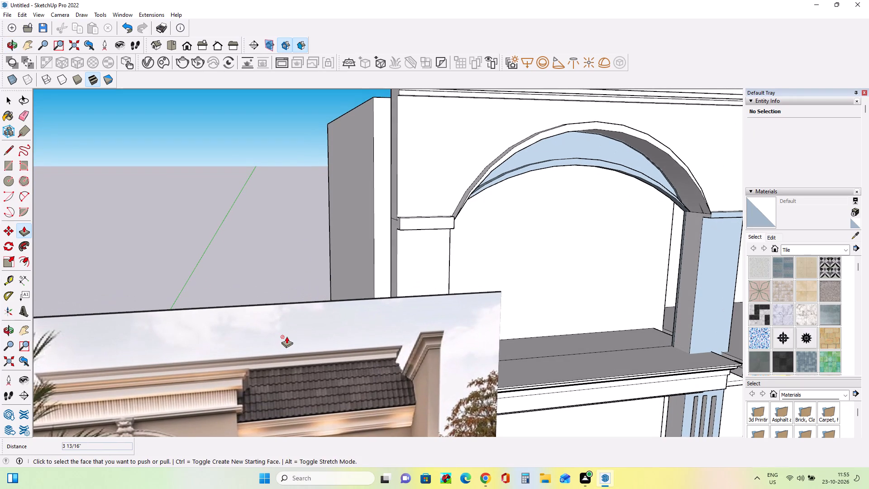
pyautogui.scroll(-8, 267, 321)
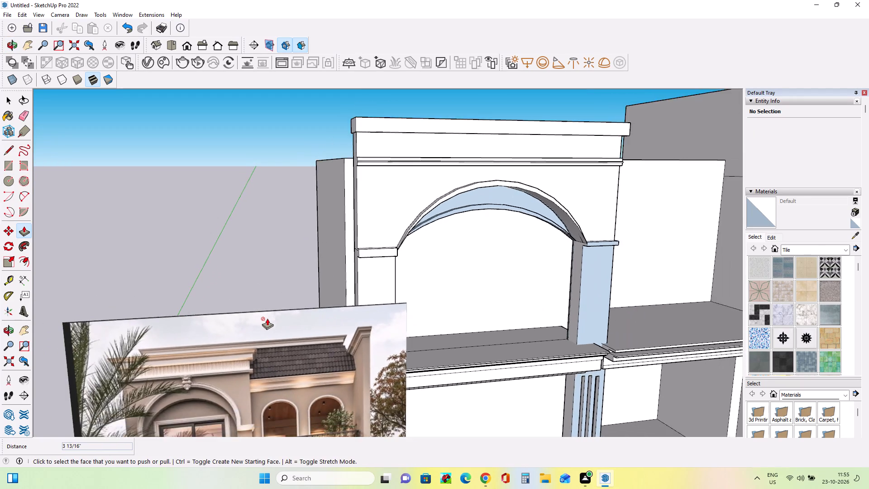
pyautogui.scroll(-3, 267, 318)
# Push/Pull the projecting band's top face upward by about 6 7/16".
pyautogui.moveTo(605, 216); pyautogui.dragTo(548, 311, button='middle')
pyautogui.scroll(4, 449, 209)
pyautogui.moveTo(449, 205); pyautogui.dragTo(450, 199)
# Examine the layered parapet mouldings beside the tiled roof in the reference photo.
pyautogui.moveTo(392, 217); pyautogui.dragTo(460, 154, button='middle')
pyautogui.scroll(-6, 458, 154)
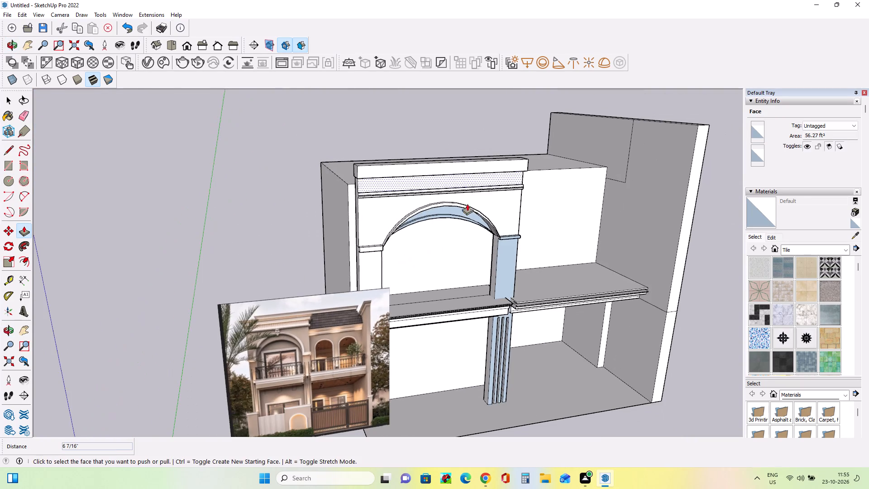
pyautogui.moveTo(467, 206); pyautogui.dragTo(454, 225, button='middle')
pyautogui.scroll(9, 300, 322)
pyautogui.scroll(-1, 272, 312)
pyautogui.scroll(7, 272, 312)
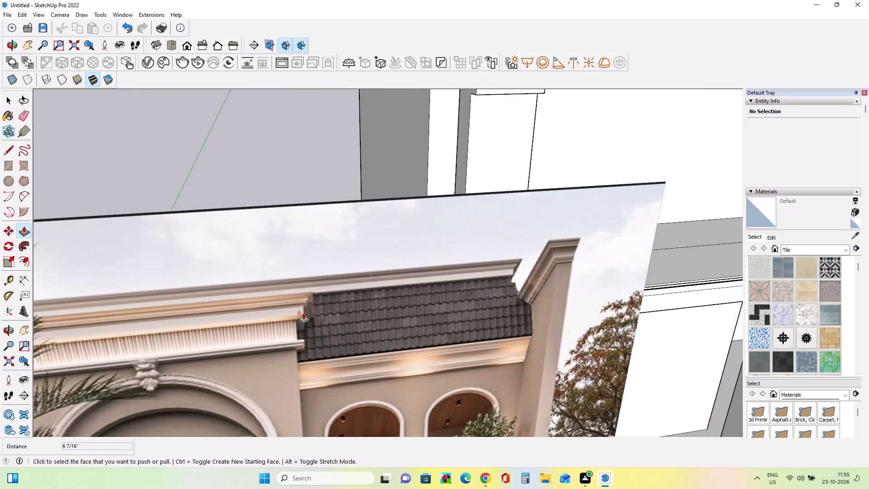
pyautogui.scroll(14, 301, 305)
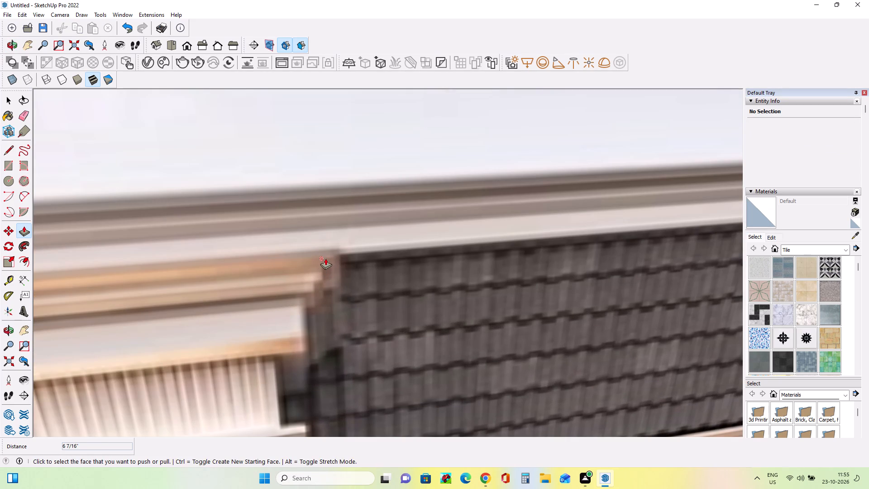
pyautogui.scroll(-20, 325, 258)
pyautogui.scroll(-4, 325, 258)
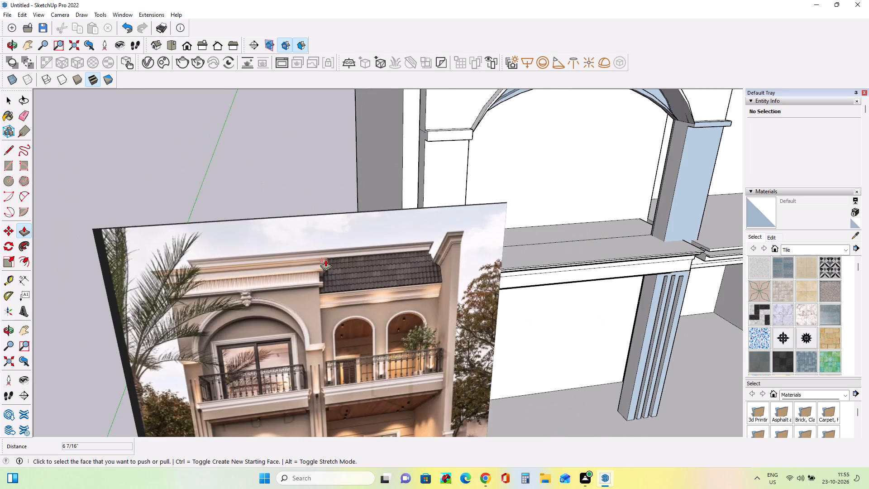
pyautogui.scroll(-9, 325, 259)
# Push/Pull the projecting band's top face upward by about 8 15/16".
pyautogui.moveTo(518, 170); pyautogui.dragTo(516, 221, button='middle')
pyautogui.scroll(7, 358, 126)
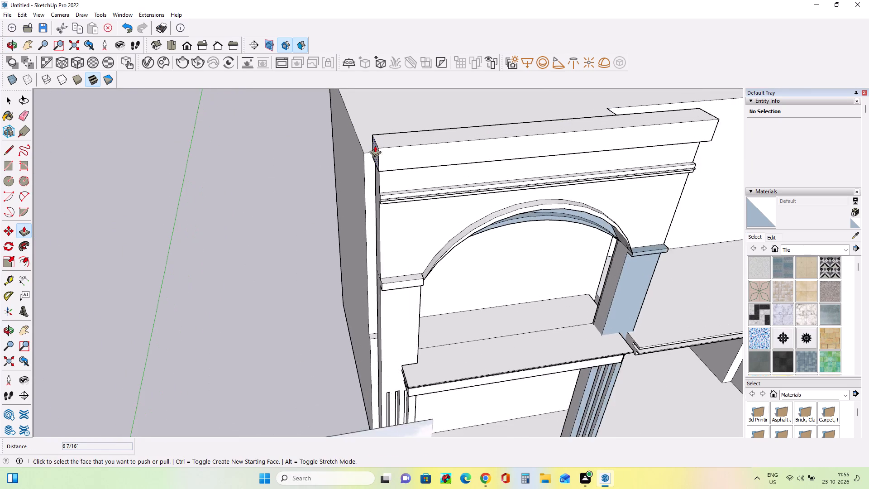
pyautogui.moveTo(386, 142); pyautogui.dragTo(385, 130)
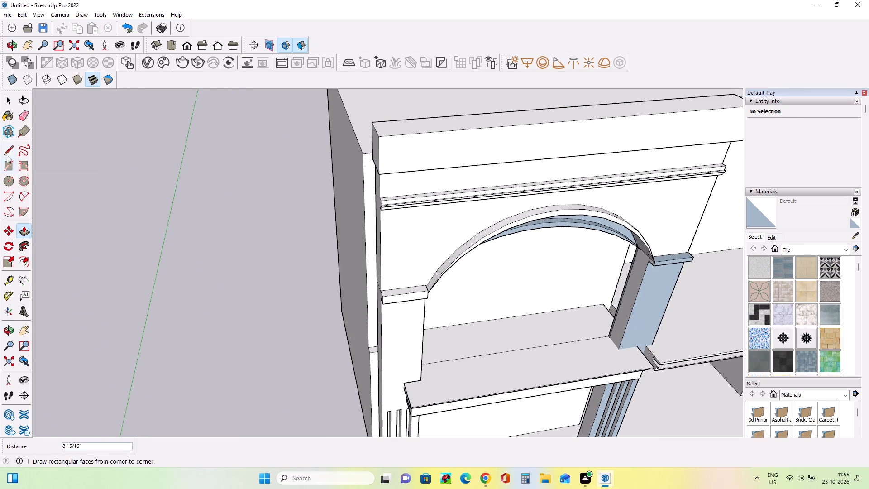
# Draw two parallel lines, each about 25' 2 15/16" long, across the projecting band's front face near its top edge.
pyautogui.click(6, 152)
pyautogui.moveTo(379, 173); pyautogui.dragTo(316, 164, button='middle')
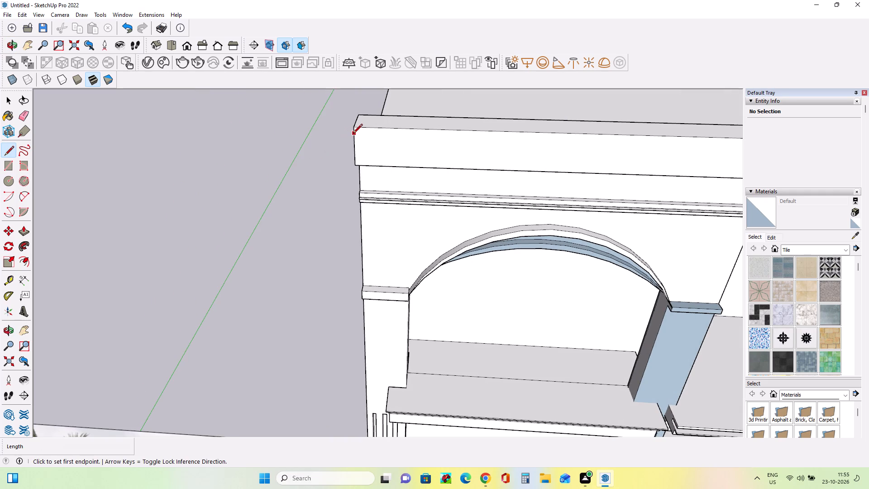
pyautogui.click(353, 135)
pyautogui.scroll(-9, 358, 159)
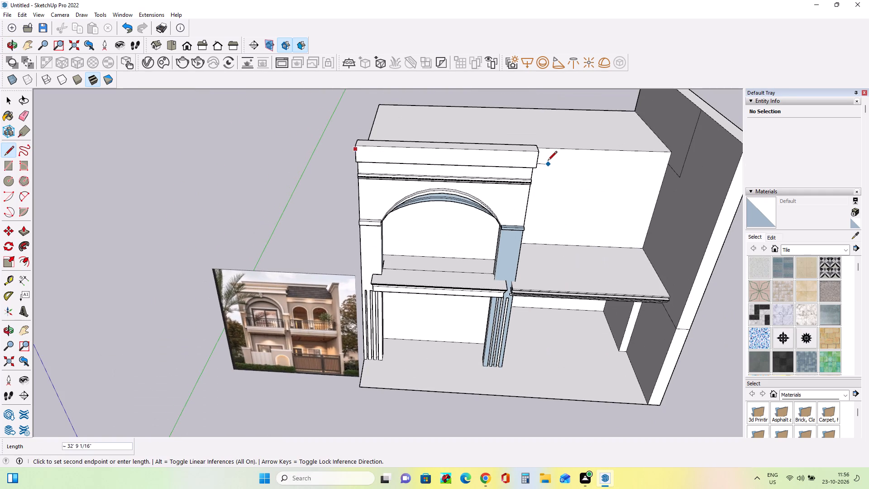
pyautogui.scroll(3, 541, 154)
pyautogui.click(540, 157)
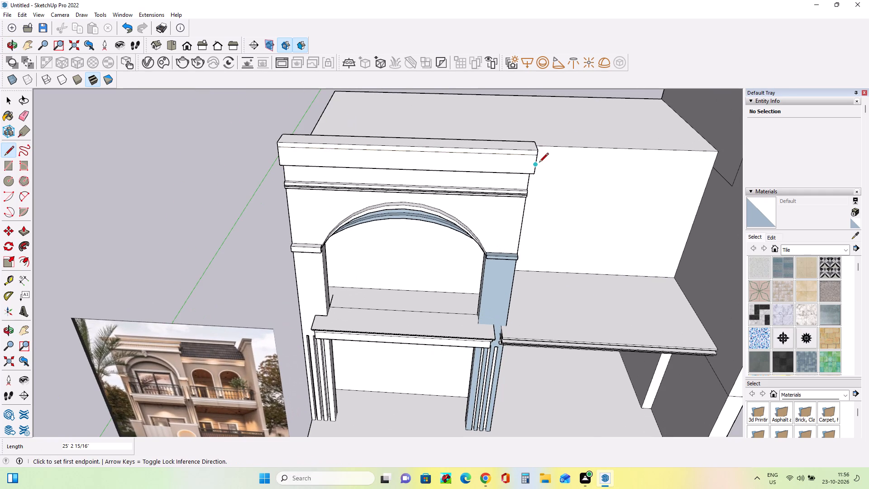
pyautogui.scroll(-1, 536, 163)
pyautogui.scroll(6, 536, 162)
pyautogui.click(535, 157)
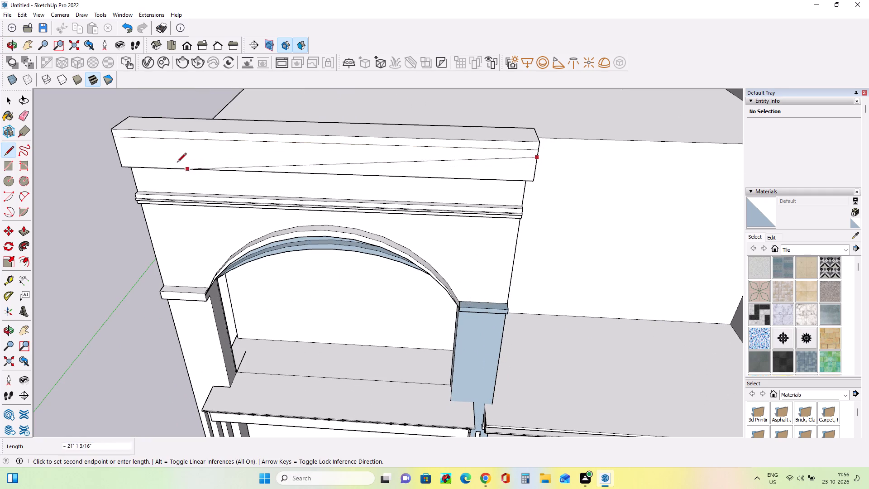
pyautogui.click(115, 144)
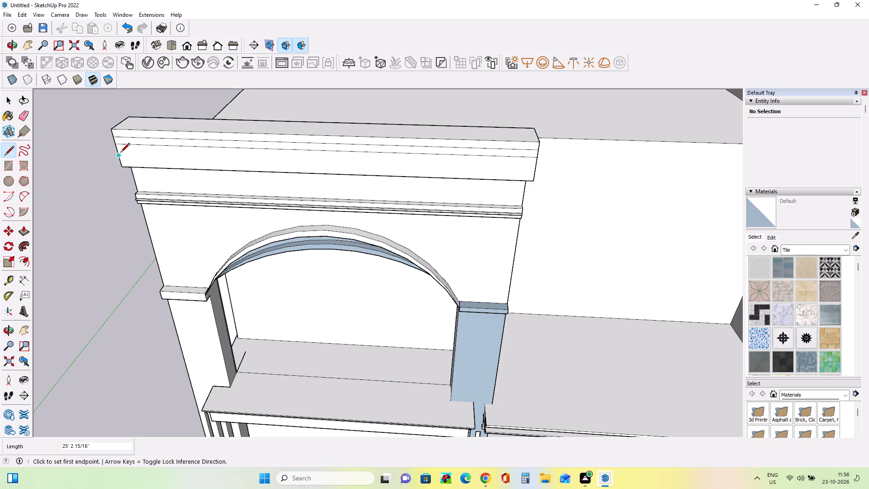
# Draw a third line about 25' 2 15/16" long across the projecting band's front, a little below the other two.
pyautogui.scroll(8, 117, 151)
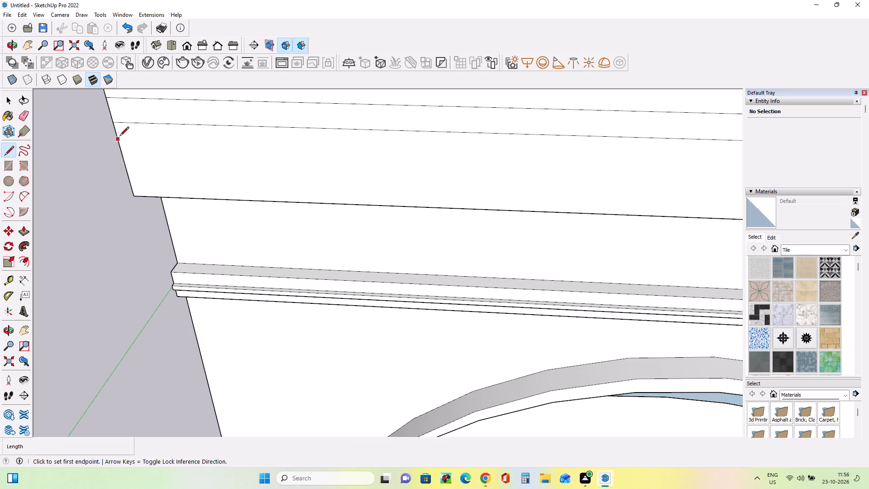
pyautogui.click(120, 136)
pyautogui.click(121, 143)
pyautogui.scroll(-3, 157, 166)
pyautogui.click(128, 147)
pyautogui.scroll(-8, 229, 163)
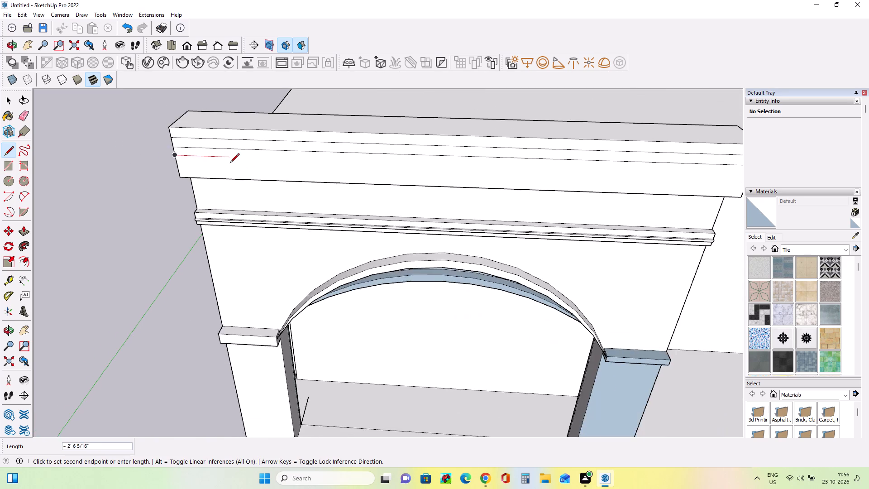
pyautogui.scroll(-3, 230, 163)
pyautogui.click(582, 171)
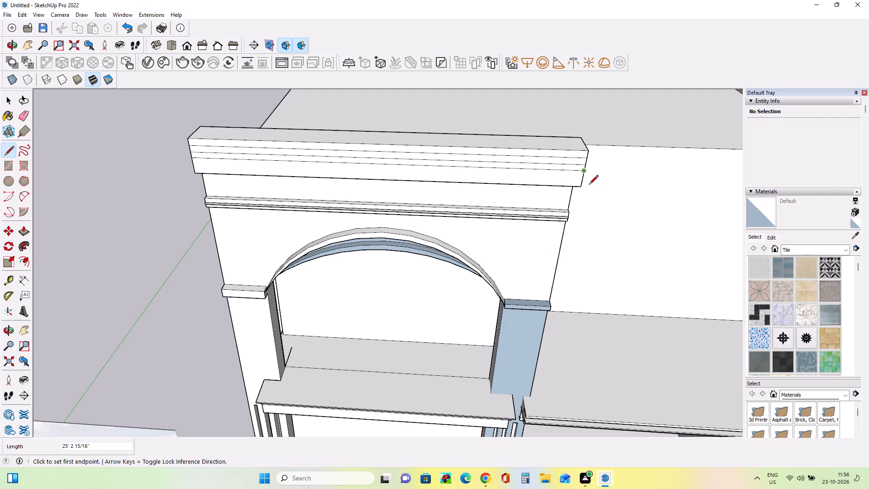
# Push/Pull the strip between the second and third lines on the projecting band outward by about 4 3/4".
pyautogui.moveTo(556, 206); pyautogui.dragTo(616, 163, button='middle')
pyautogui.scroll(4, 253, 145)
pyautogui.moveTo(248, 151); pyautogui.dragTo(258, 157, button='middle')
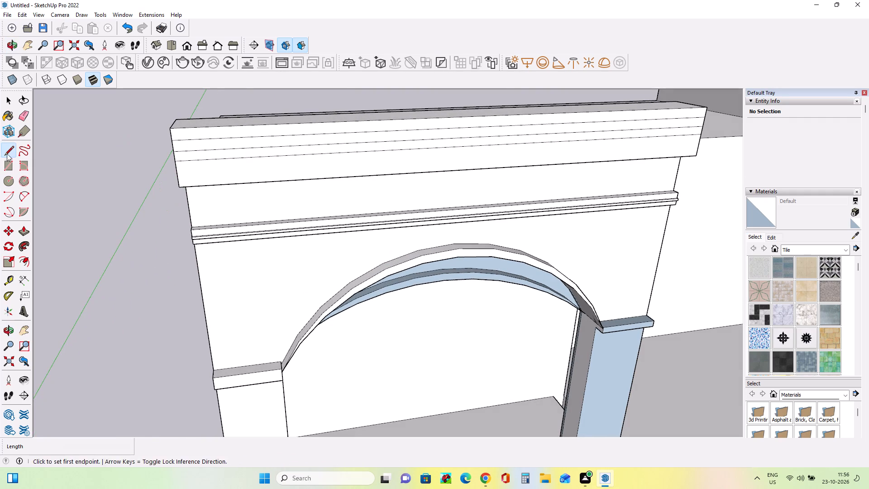
pyautogui.click(23, 232)
pyautogui.click(190, 156)
# Draw three parallel lines across the crown band's left end face, continuing the front strip lines to the rear edge, about 2' 2 3/4" long.
pyautogui.moveTo(148, 173); pyautogui.dragTo(277, 159, button='middle')
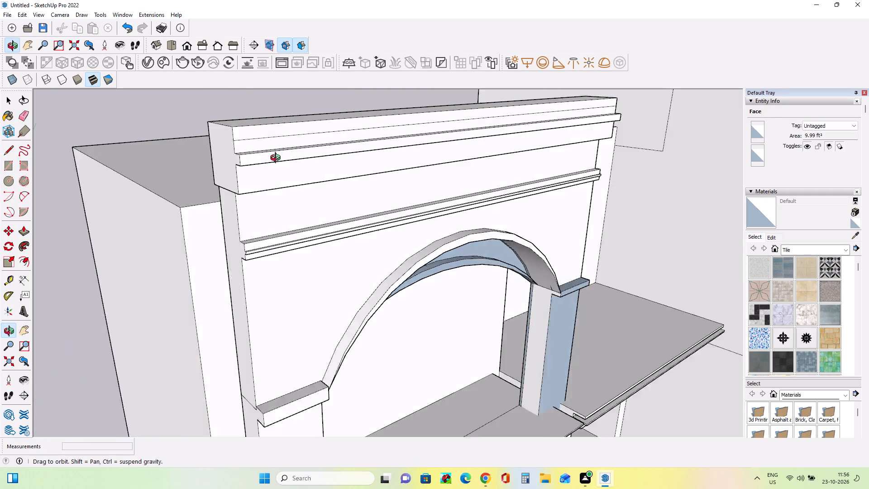
pyautogui.moveTo(277, 159); pyautogui.dragTo(305, 158, button='middle')
pyautogui.scroll(3, 277, 166)
pyautogui.click(9, 144)
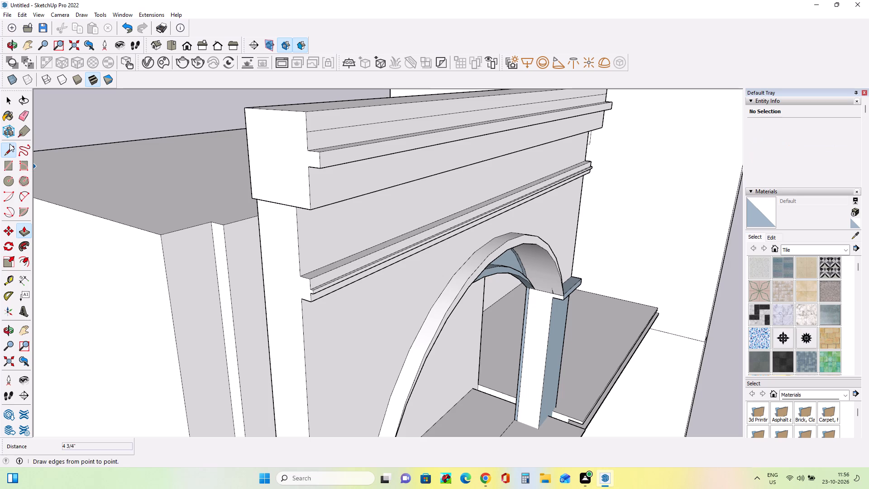
pyautogui.click(310, 167)
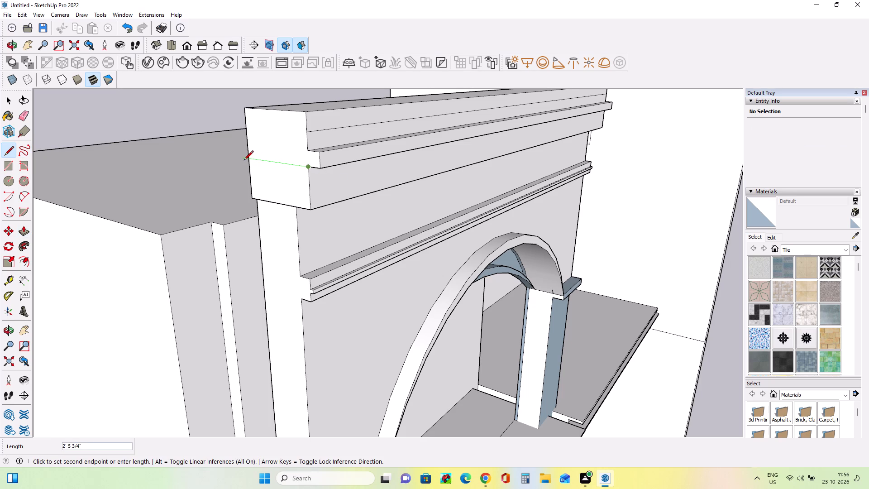
pyautogui.click(246, 159)
pyautogui.click(310, 153)
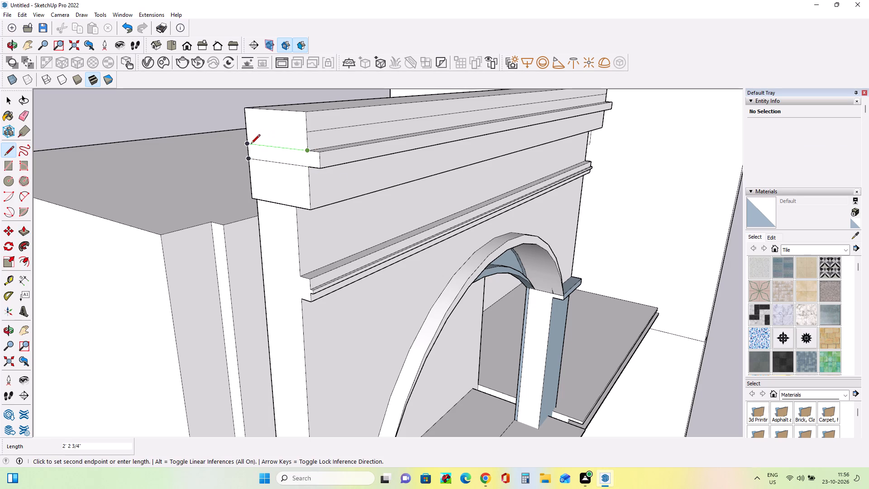
pyautogui.click(251, 144)
pyautogui.click(308, 131)
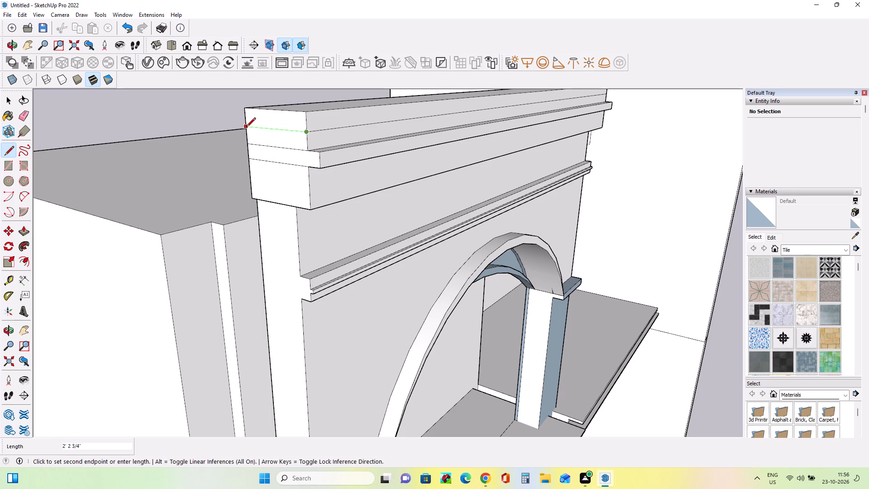
pyautogui.click(246, 128)
# Push/Pull the lower and middle strips on the crown's left end face outward, with the middle strip projecting farther than the lower.
pyautogui.moveTo(308, 173); pyautogui.dragTo(258, 184, button='middle')
pyautogui.moveTo(286, 182); pyautogui.dragTo(343, 182, button='middle')
pyautogui.click(25, 231)
pyautogui.click(328, 164)
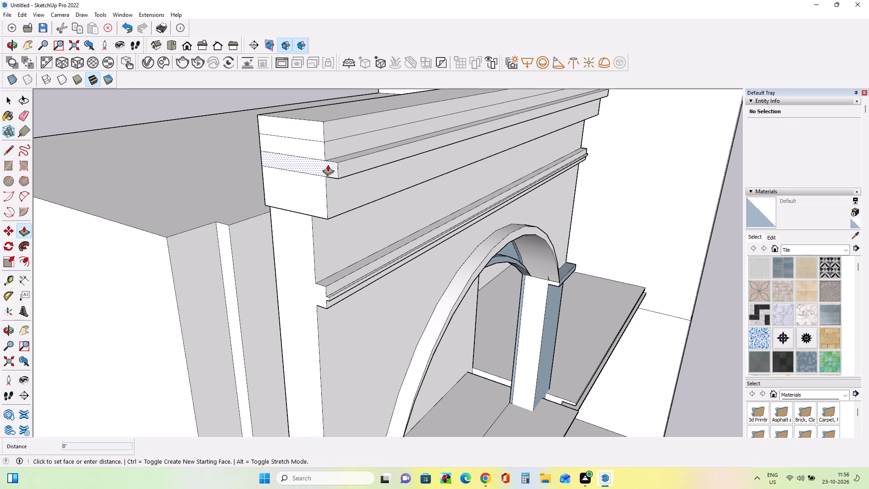
pyautogui.moveTo(311, 147); pyautogui.dragTo(307, 152)
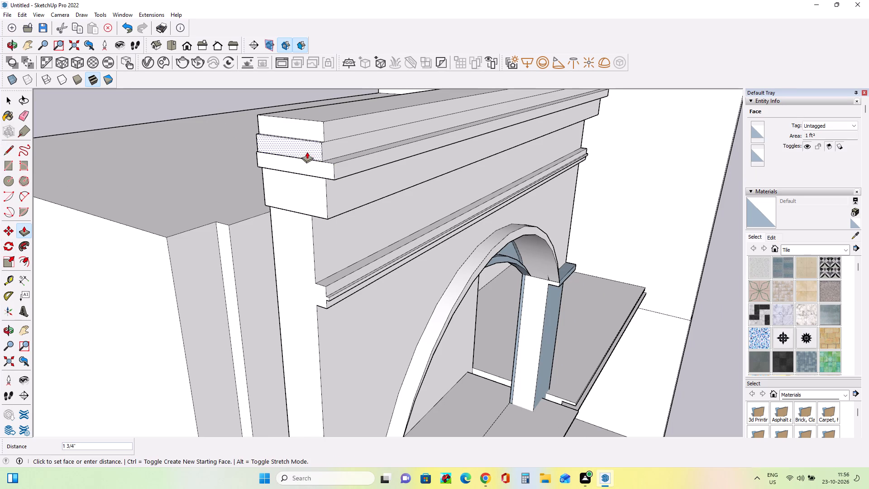
pyautogui.moveTo(307, 152); pyautogui.dragTo(299, 160)
pyautogui.click(303, 151)
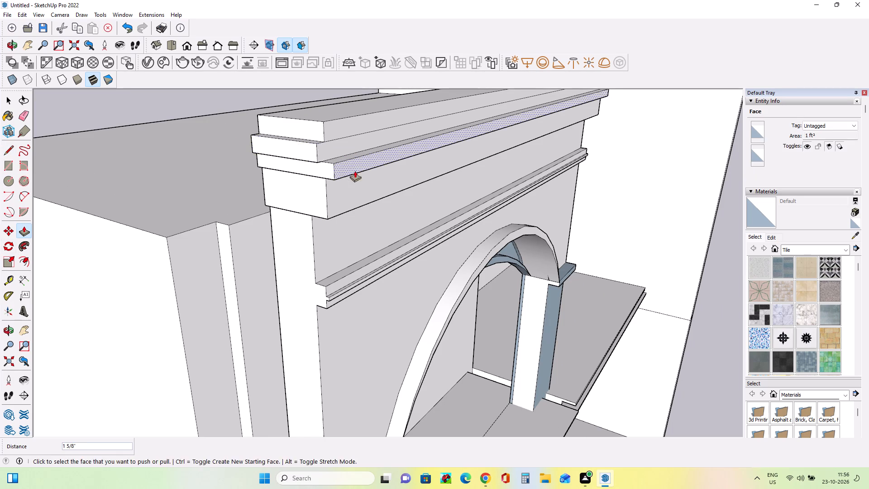
# Push/Pull the middle strip on the crown's front face outward so that it projects beyond the strip below it.
pyautogui.moveTo(355, 171); pyautogui.dragTo(293, 189, button='middle')
pyautogui.moveTo(289, 156); pyautogui.dragTo(303, 175)
pyautogui.moveTo(293, 161); pyautogui.dragTo(299, 168)
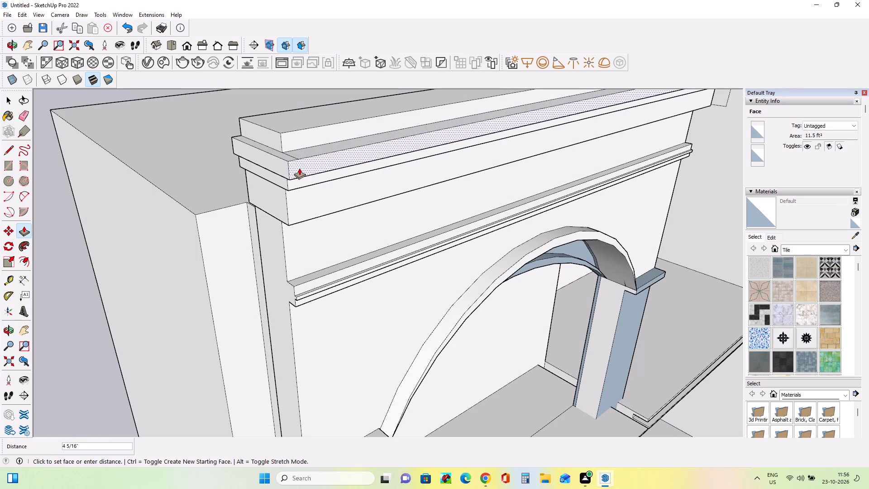
pyautogui.moveTo(299, 168); pyautogui.dragTo(301, 172)
pyautogui.moveTo(306, 174); pyautogui.dragTo(328, 110, button='middle')
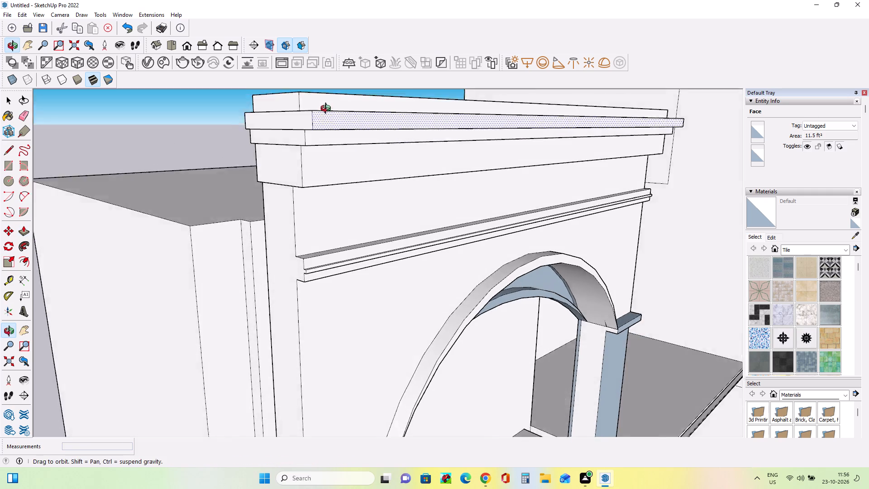
pyautogui.moveTo(328, 110); pyautogui.dragTo(328, 96, button='middle')
pyautogui.click(329, 100)
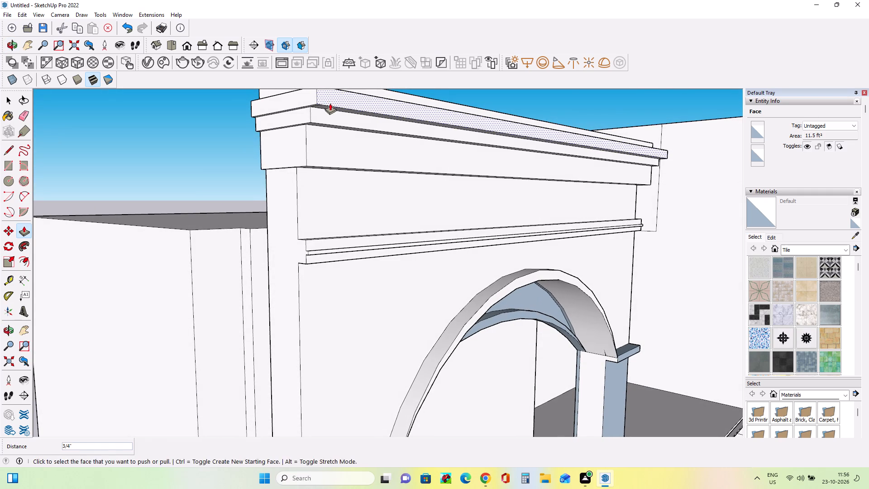
# Push/Pull the crown's top strip outward on the left end and front past the middle strip, finishing the front with about 4 1/8".
pyautogui.moveTo(357, 137); pyautogui.dragTo(378, 233, button='middle')
pyautogui.moveTo(320, 230); pyautogui.dragTo(310, 239)
pyautogui.moveTo(314, 230); pyautogui.dragTo(310, 239)
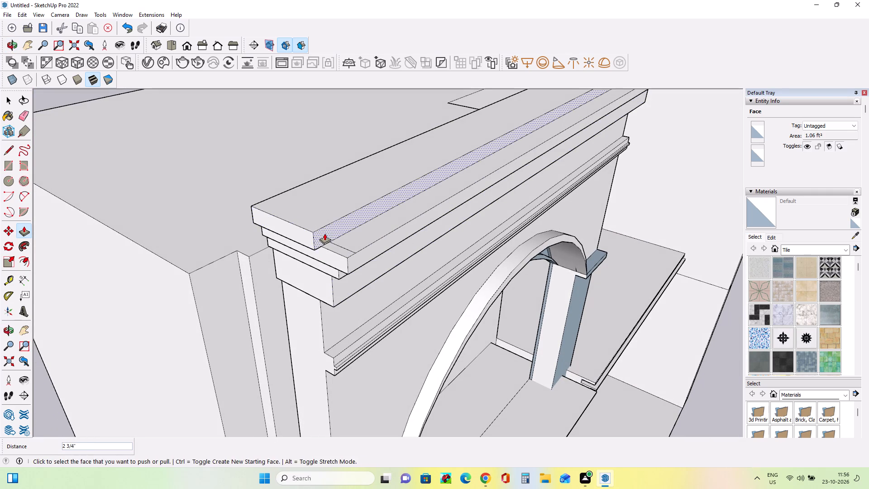
pyautogui.moveTo(325, 233); pyautogui.dragTo(361, 265)
pyautogui.click(350, 235)
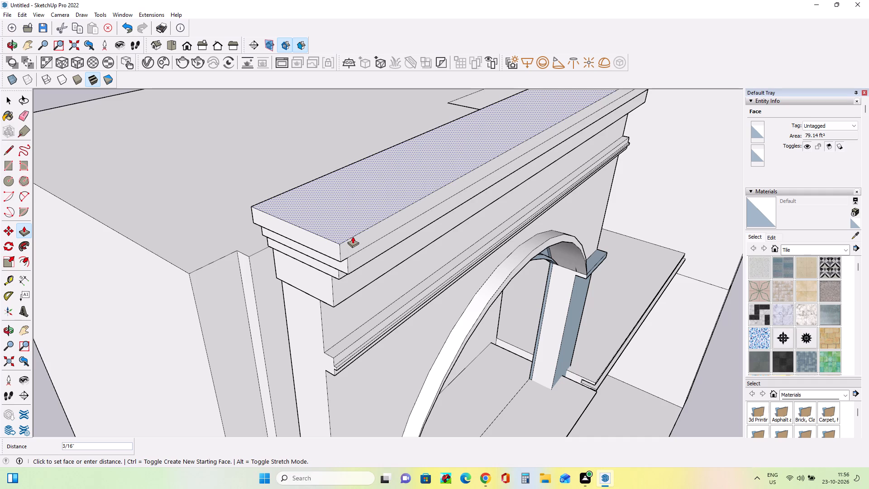
pyautogui.moveTo(353, 243); pyautogui.dragTo(364, 252)
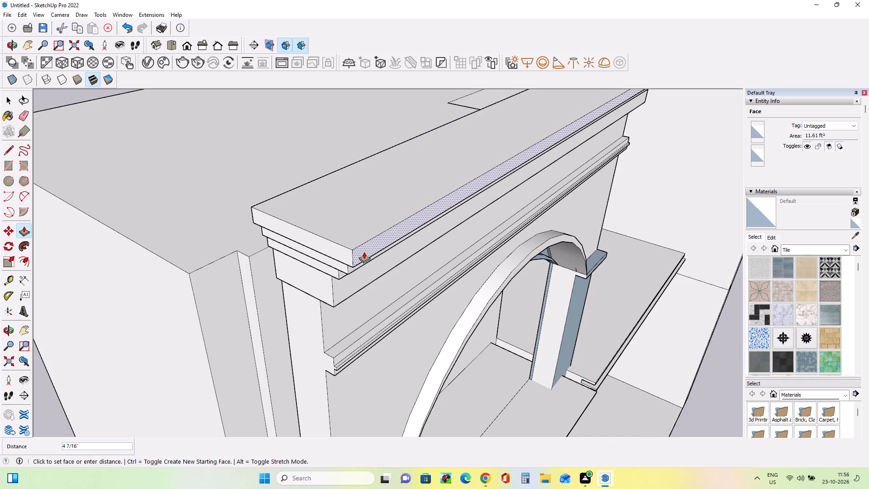
pyautogui.moveTo(364, 252); pyautogui.dragTo(362, 252)
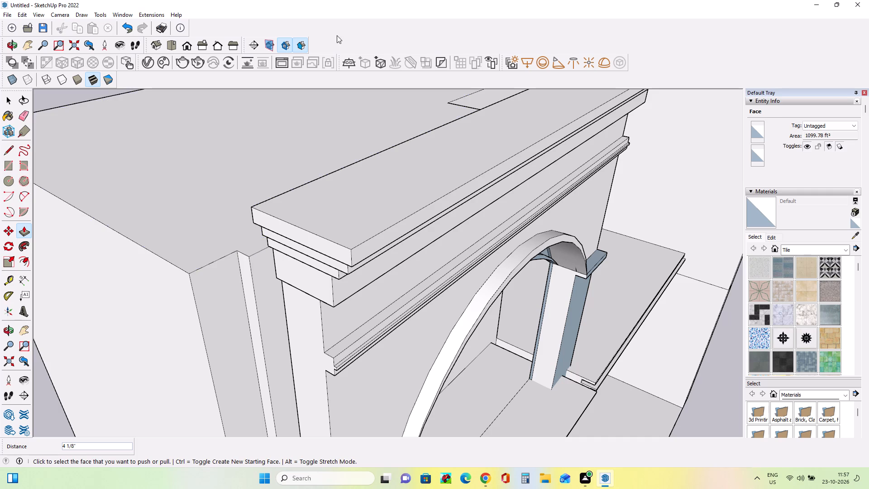
# Draw two lines across the crown's right end face from the middle strip's lower and upper corners back to the rear edge.
pyautogui.moveTo(332, 322); pyautogui.dragTo(199, 295, button='middle')
pyautogui.scroll(-2, 188, 295)
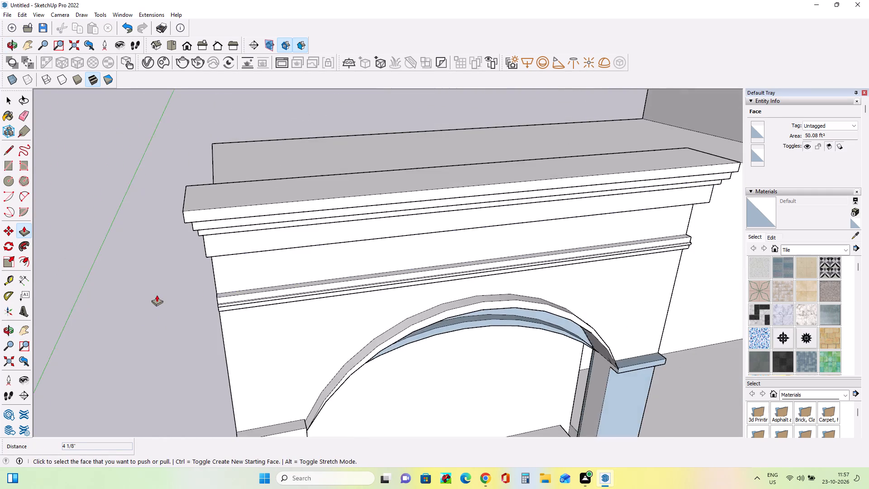
pyautogui.scroll(-3, 158, 288)
pyautogui.moveTo(520, 300); pyautogui.dragTo(289, 280, button='middle')
pyautogui.scroll(-1, 305, 271)
pyautogui.scroll(8, 493, 214)
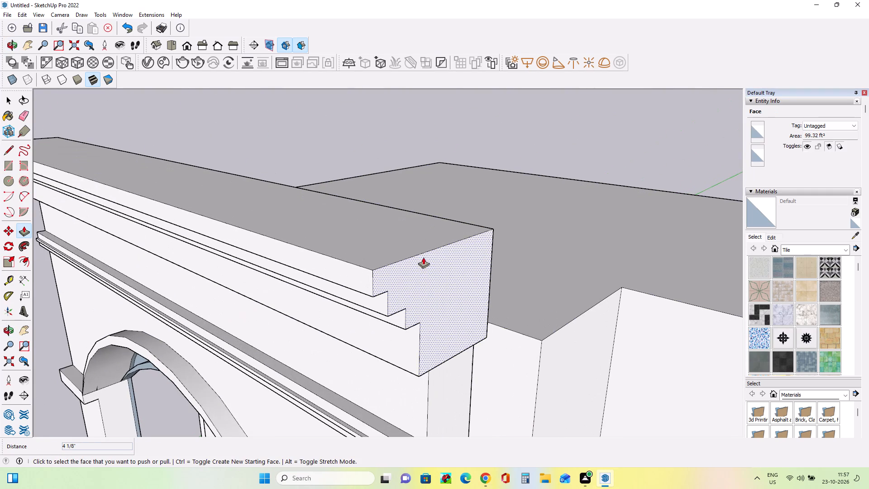
pyautogui.middleClick(431, 264)
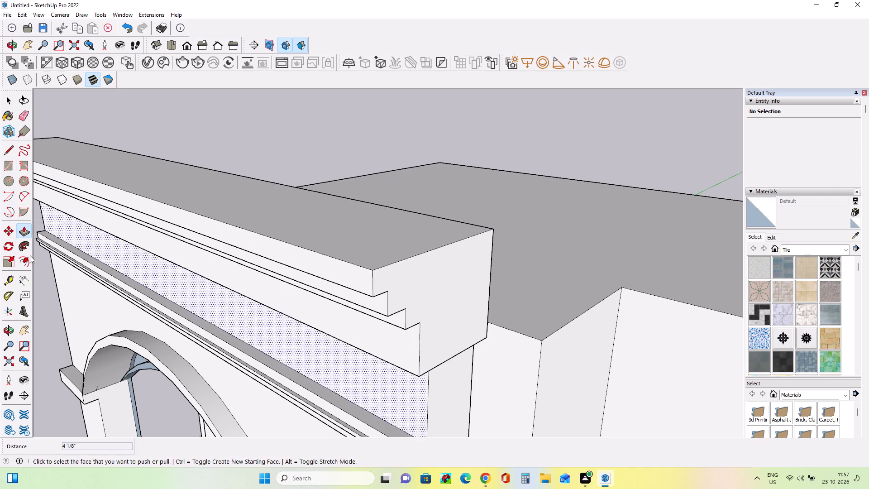
pyautogui.click(12, 152)
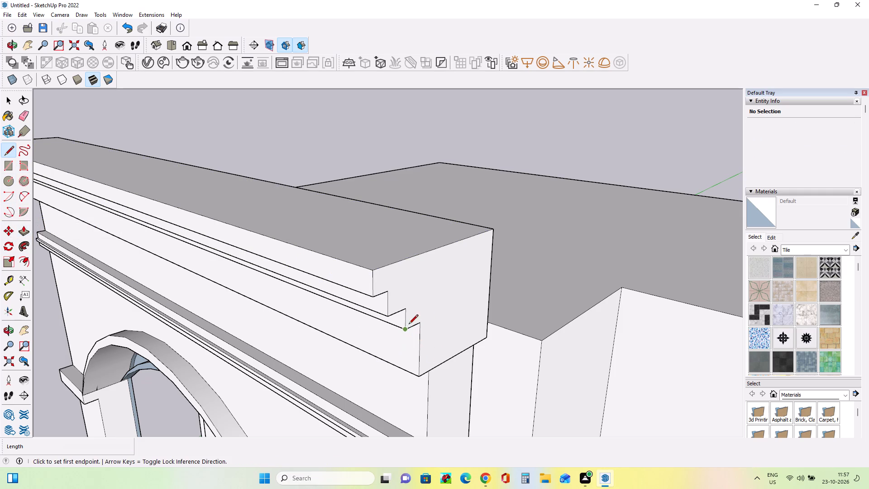
pyautogui.click(404, 310)
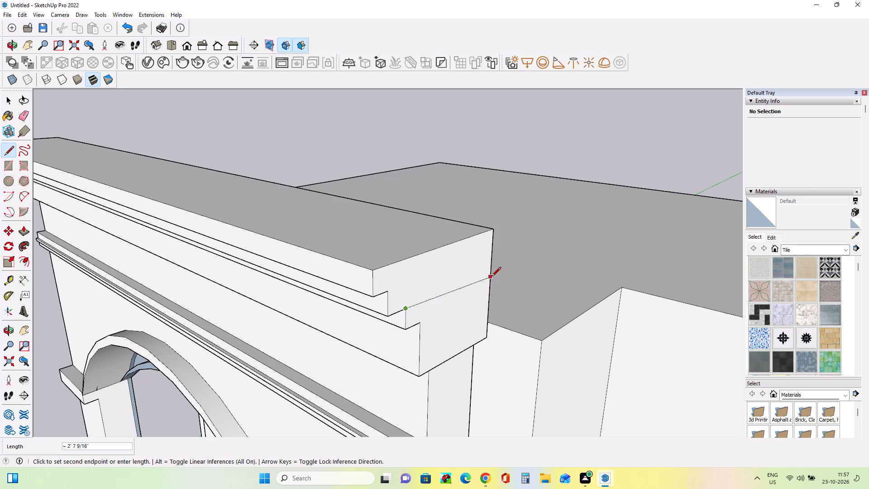
pyautogui.click(492, 273)
pyautogui.click(386, 292)
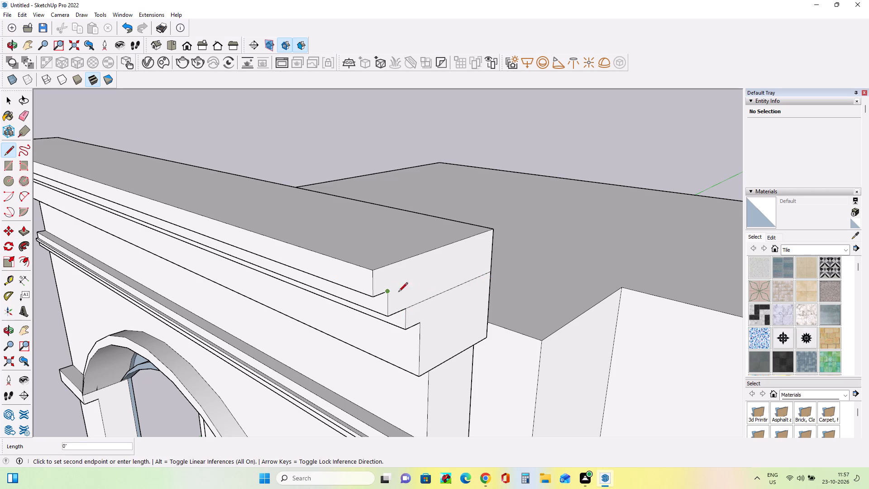
pyautogui.click(491, 252)
# Draw a third line about 2' 2 3/4" long across the crown's right end face, along the underside of the lower strip.
pyautogui.moveTo(506, 310); pyautogui.dragTo(507, 302, button='middle')
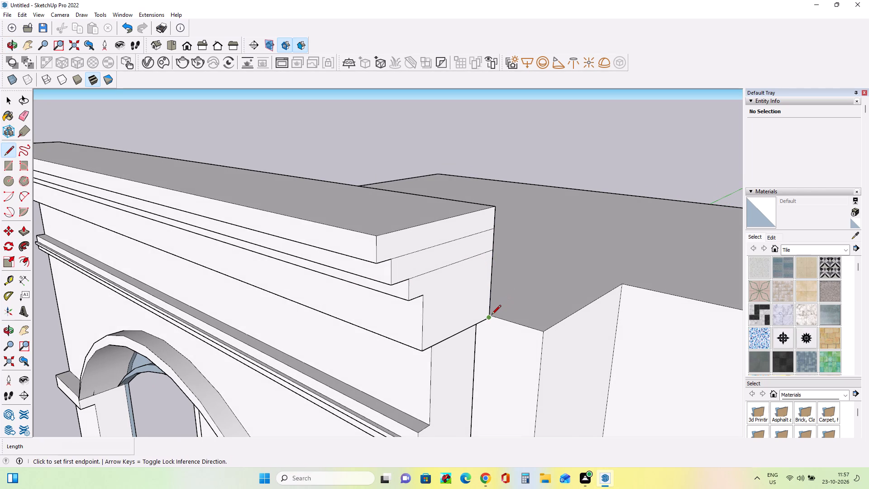
pyautogui.moveTo(498, 326); pyautogui.dragTo(468, 326, button='middle')
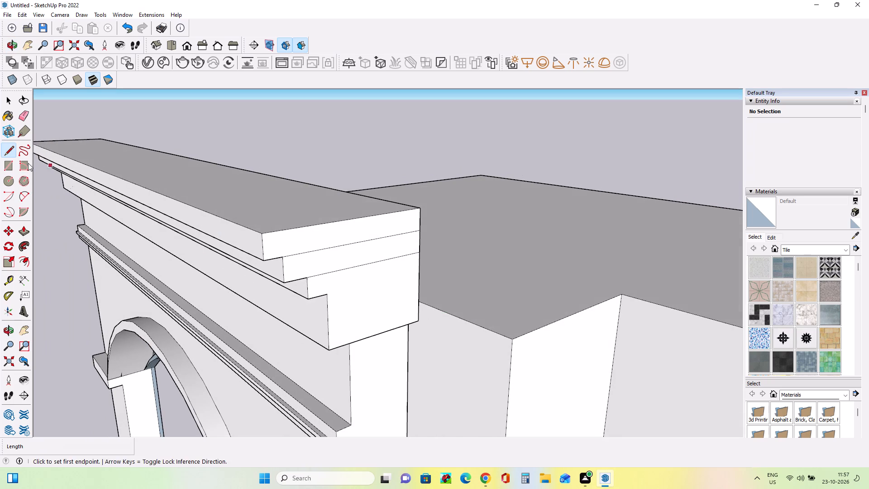
pyautogui.click(24, 230)
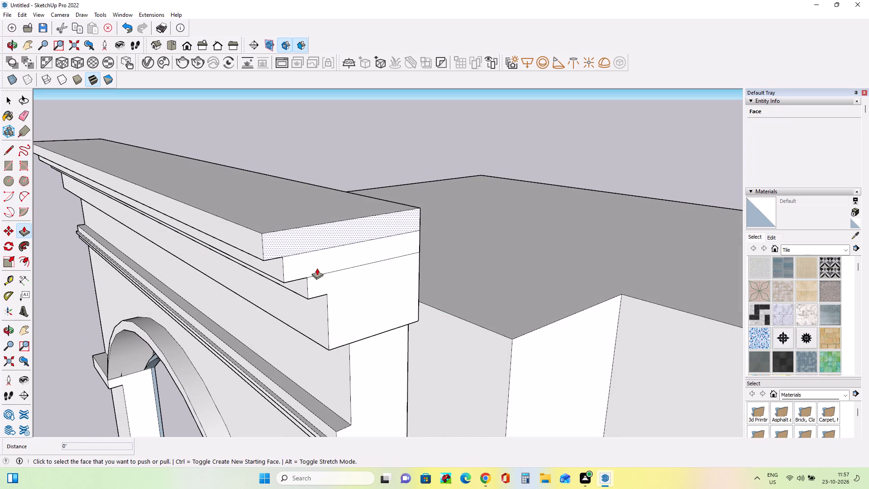
pyautogui.moveTo(327, 287); pyautogui.dragTo(368, 239, button='middle')
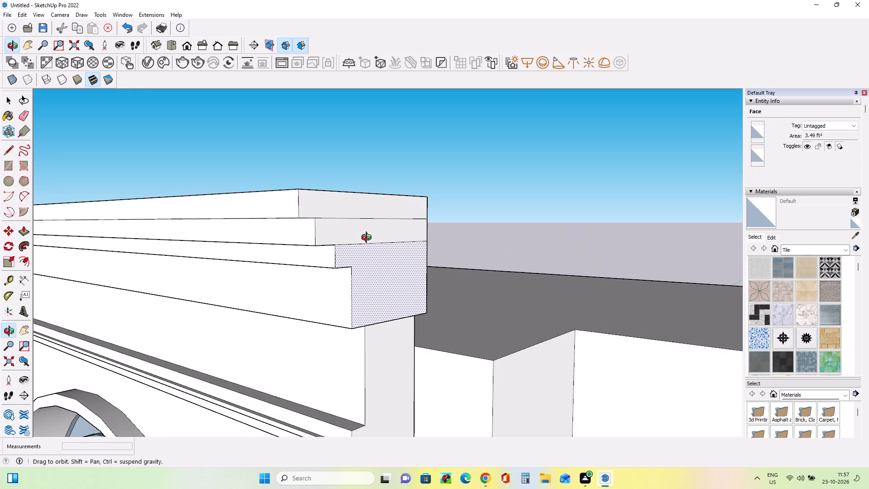
pyautogui.moveTo(368, 239); pyautogui.dragTo(374, 241, button='middle')
pyautogui.moveTo(374, 241); pyautogui.dragTo(391, 228, button='middle')
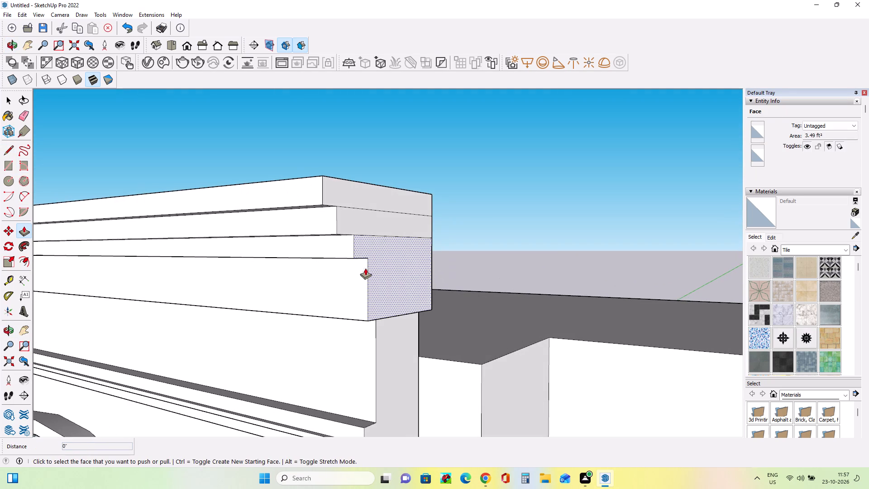
pyautogui.moveTo(392, 291); pyautogui.dragTo(396, 272, button='middle')
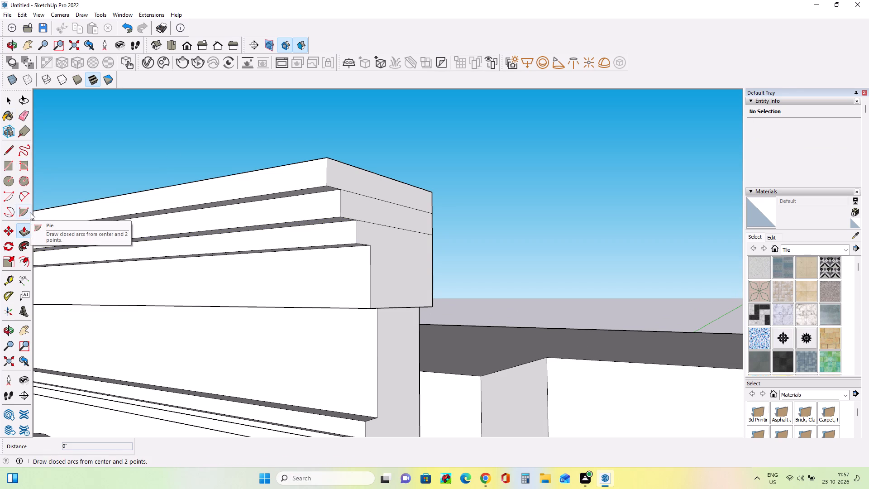
pyautogui.click(9, 150)
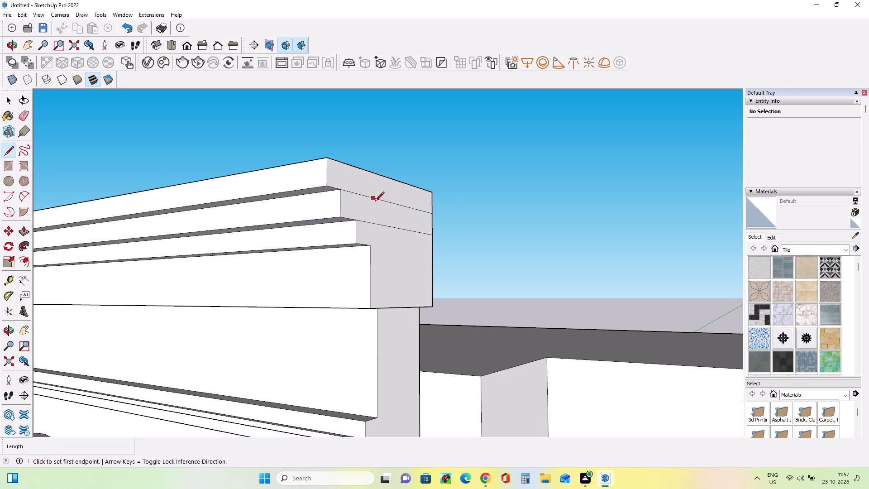
pyautogui.click(368, 248)
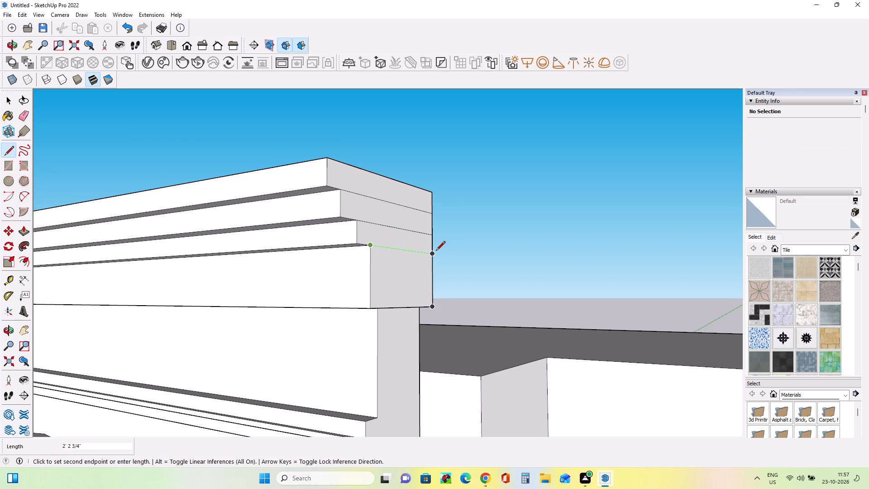
pyautogui.click(434, 249)
# Push/Pull the right end's lower strip outward about 1 11/16" and the middle strip farther out, its last pull about 2 7/16".
pyautogui.moveTo(450, 268); pyautogui.dragTo(454, 277, button='middle')
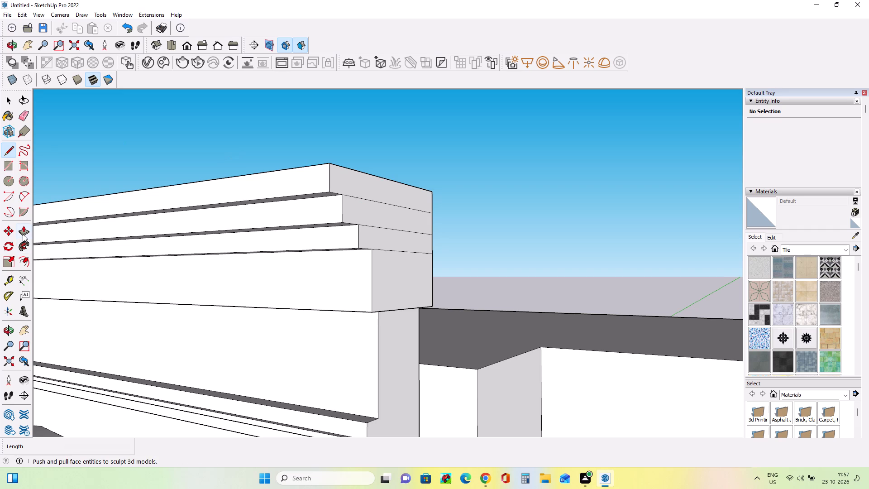
pyautogui.click(23, 234)
pyautogui.moveTo(378, 243); pyautogui.dragTo(385, 248)
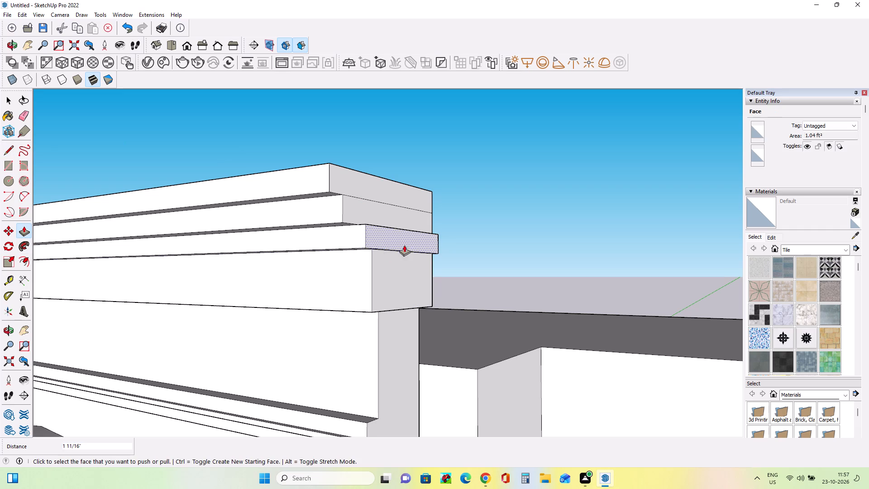
pyautogui.moveTo(430, 245); pyautogui.dragTo(439, 274, button='middle')
pyautogui.moveTo(379, 227); pyautogui.dragTo(403, 249)
pyautogui.moveTo(395, 231); pyautogui.dragTo(405, 244)
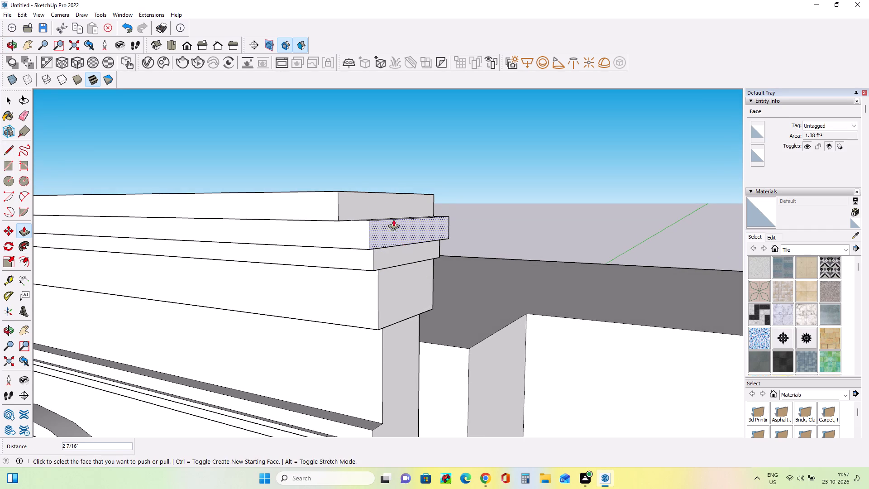
# Push/Pull the top strip on the crown's right end outward beyond the middle strip, finishing with a pull of about 3 11/16".
pyautogui.moveTo(379, 198); pyautogui.dragTo(410, 230)
pyautogui.moveTo(398, 198); pyautogui.dragTo(422, 227)
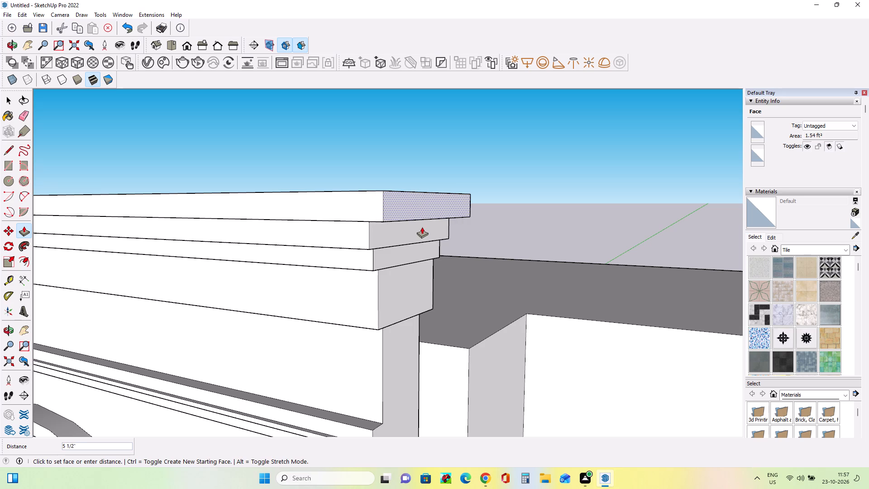
pyautogui.moveTo(422, 227); pyautogui.dragTo(414, 226)
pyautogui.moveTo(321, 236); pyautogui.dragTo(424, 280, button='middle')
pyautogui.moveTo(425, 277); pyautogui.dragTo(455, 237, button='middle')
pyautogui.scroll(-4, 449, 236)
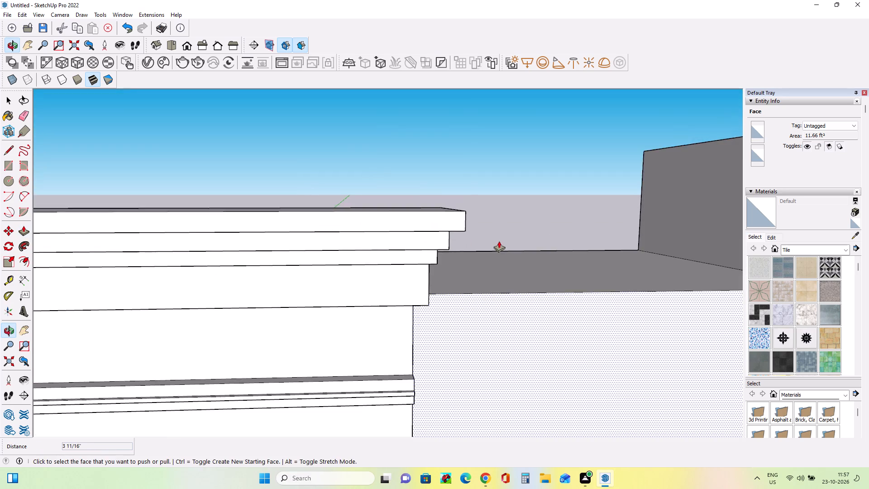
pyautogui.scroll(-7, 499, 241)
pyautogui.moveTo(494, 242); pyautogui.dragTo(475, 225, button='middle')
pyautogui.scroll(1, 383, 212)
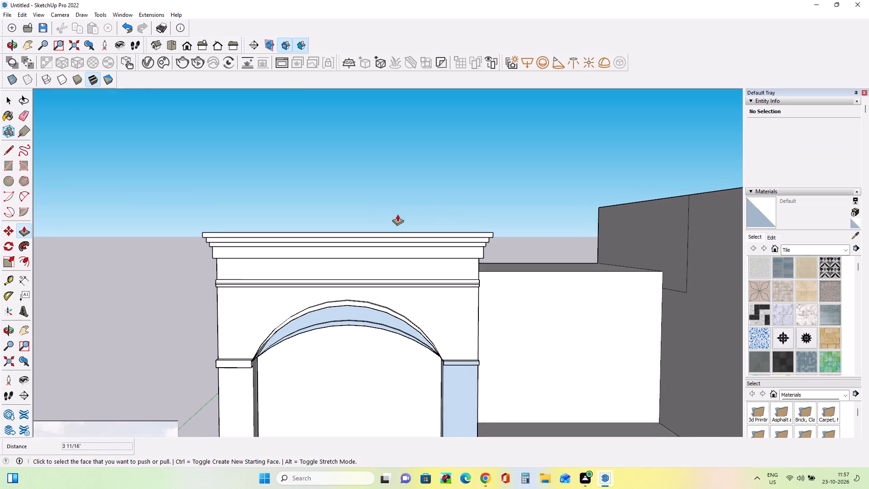
# Examine the reference photo's cornices and wall details against the modelled arched bay and adjoining balcony.
pyautogui.scroll(-3, 397, 214)
pyautogui.scroll(3, 153, 394)
pyautogui.scroll(-1, 145, 395)
pyautogui.scroll(5, 145, 395)
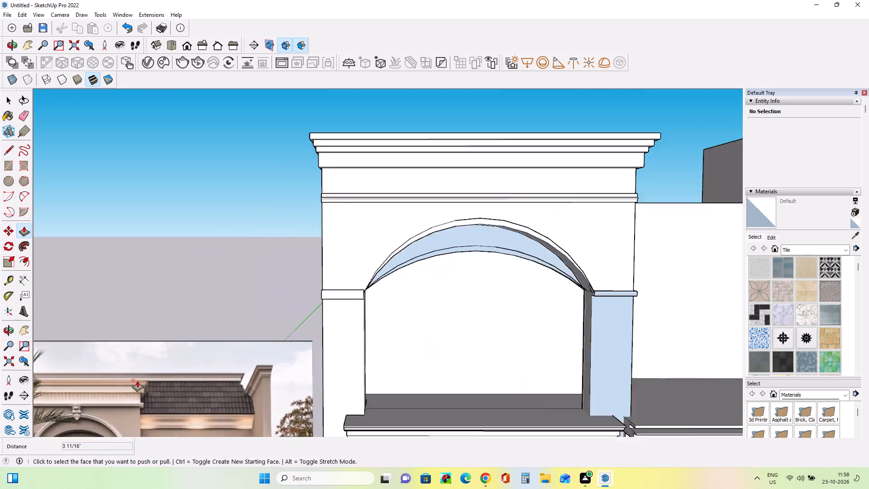
pyautogui.scroll(5, 137, 380)
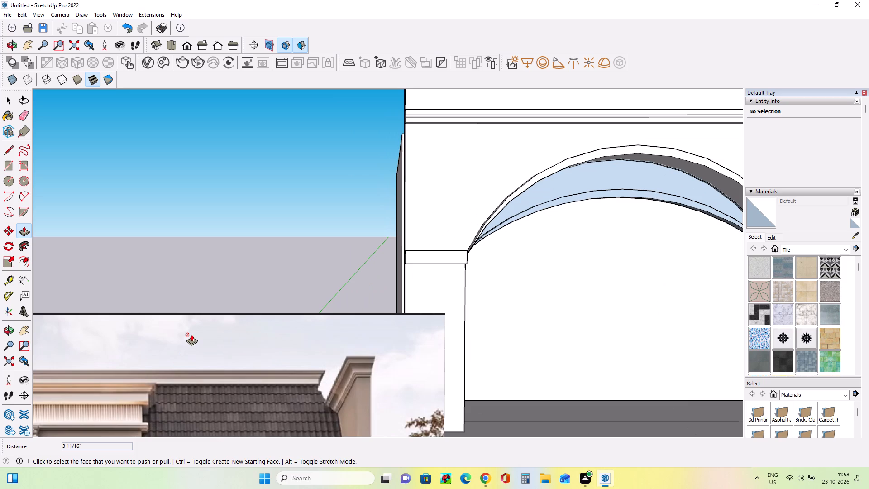
pyautogui.scroll(-16, 191, 333)
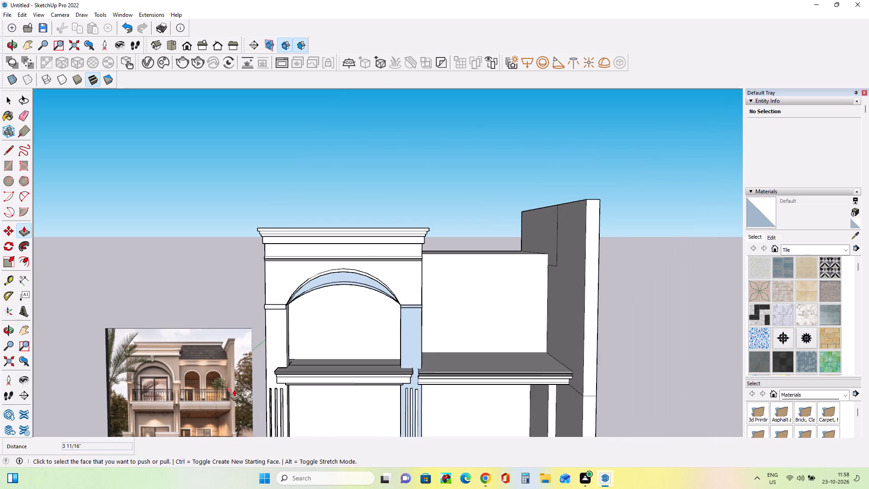
pyautogui.scroll(8, 233, 391)
pyautogui.moveTo(131, 326); pyautogui.dragTo(81, 331, button='middle')
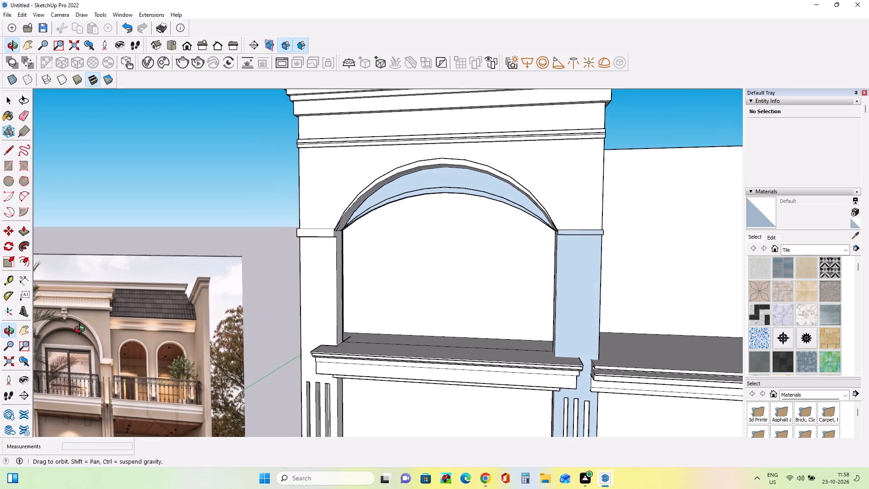
pyautogui.moveTo(81, 331); pyautogui.dragTo(118, 311, button='middle')
pyautogui.scroll(13, 183, 321)
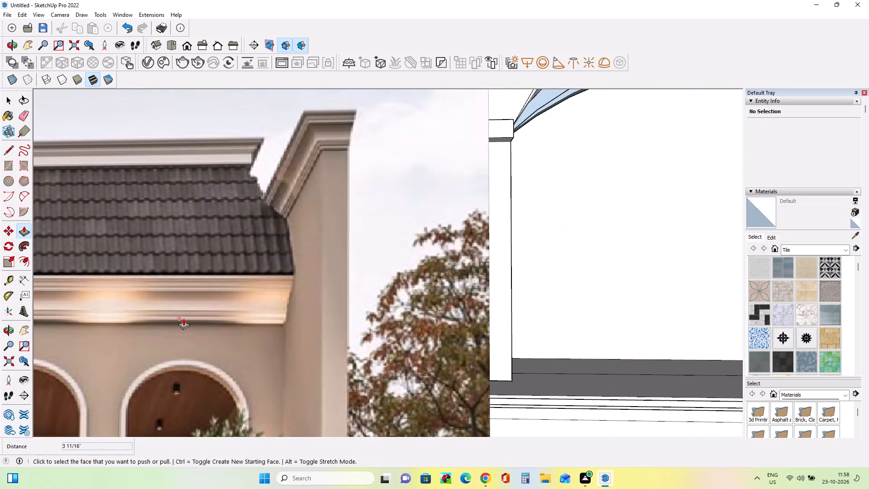
pyautogui.scroll(-7, 92, 320)
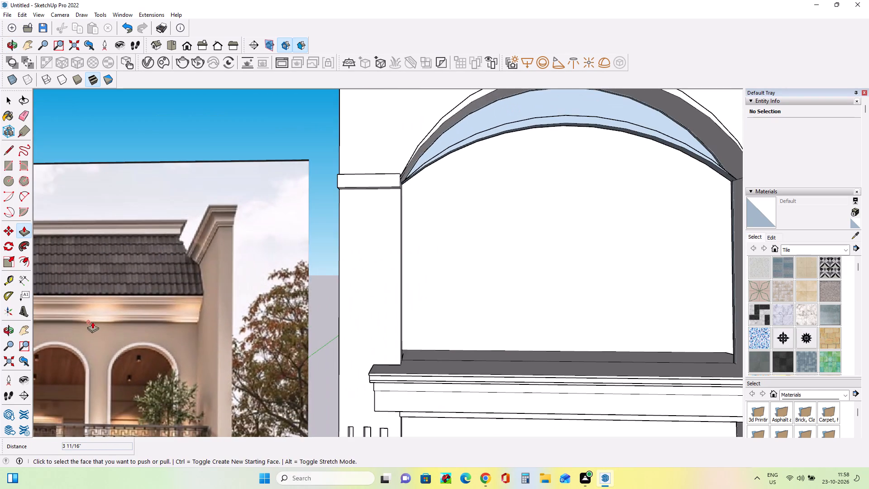
pyautogui.scroll(-3, 92, 321)
pyautogui.moveTo(142, 323); pyautogui.dragTo(136, 306, button='middle')
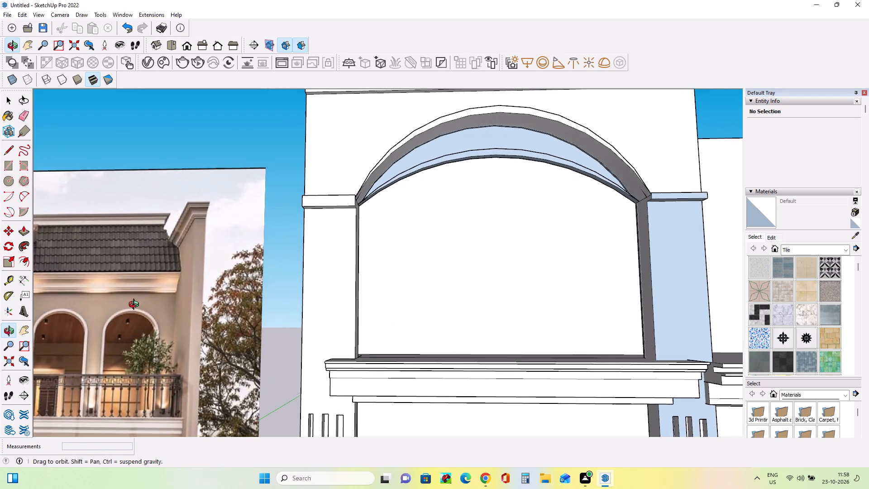
pyautogui.moveTo(136, 306); pyautogui.dragTo(76, 319, button='middle')
pyautogui.scroll(-13, 76, 319)
pyautogui.moveTo(345, 299); pyautogui.dragTo(364, 311, button='middle')
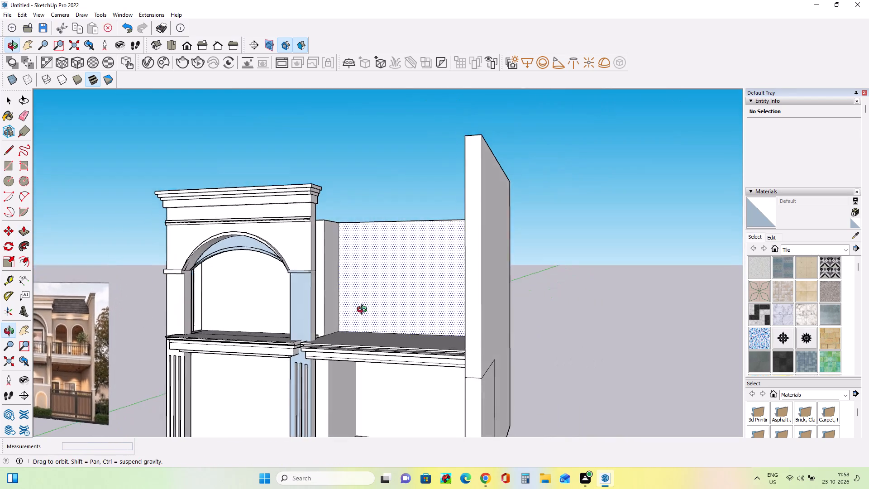
pyautogui.moveTo(364, 311); pyautogui.dragTo(413, 330, button='middle')
pyautogui.scroll(-2, 388, 273)
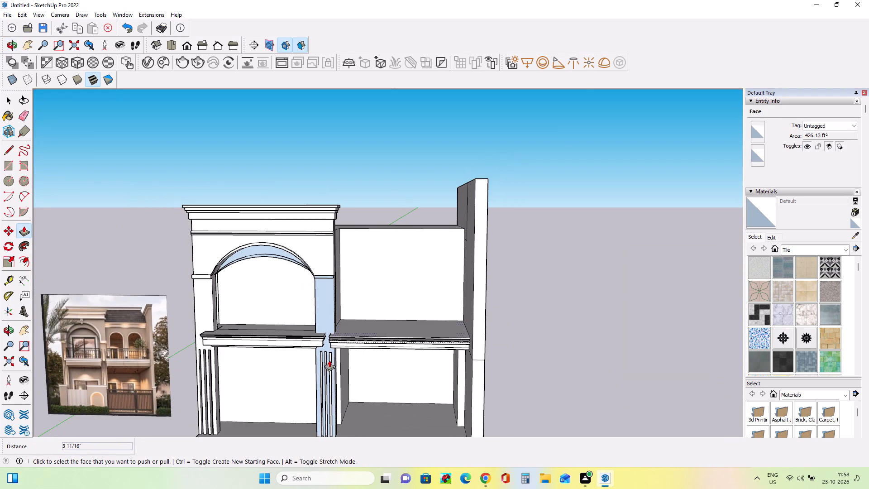
# Push/Pull the tops of the arched bay's right pier grooves upward past the balcony slab, about 7' for the outer two.
pyautogui.scroll(12, 326, 364)
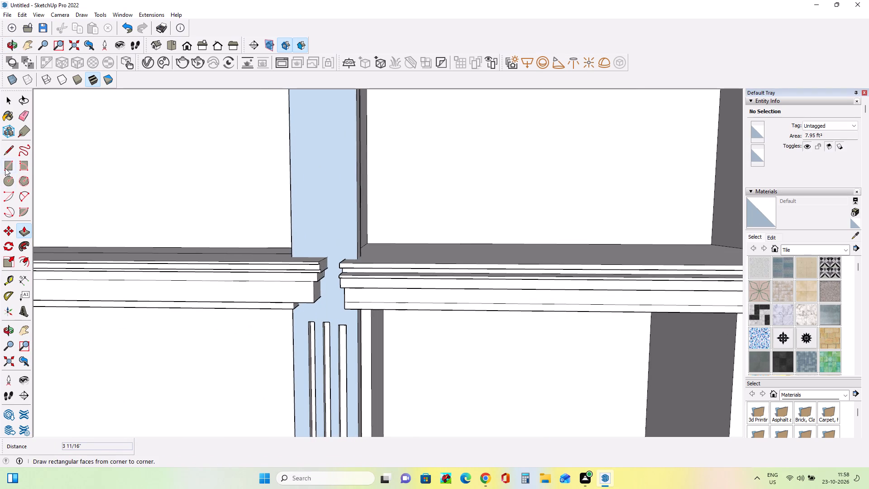
pyautogui.click(24, 234)
pyautogui.moveTo(379, 353); pyautogui.dragTo(372, 221, button='middle')
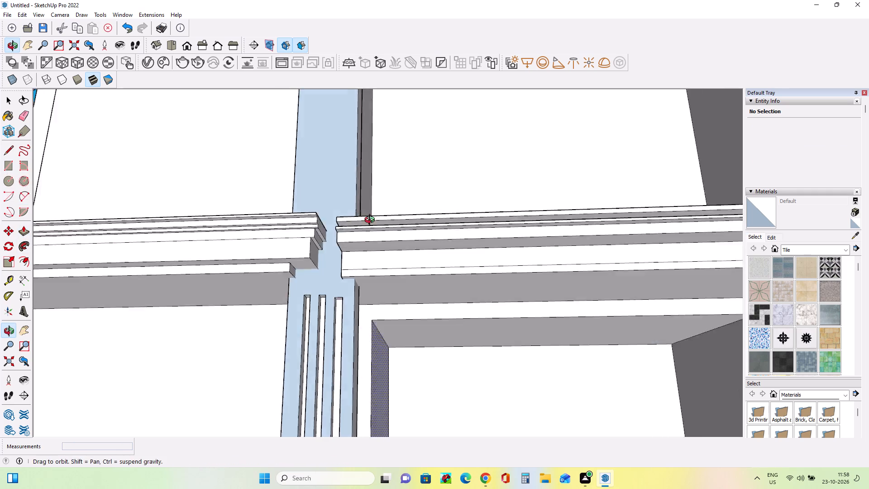
pyautogui.moveTo(372, 221); pyautogui.dragTo(372, 190, button='middle')
pyautogui.scroll(4, 345, 263)
pyautogui.moveTo(333, 270); pyautogui.dragTo(333, 177)
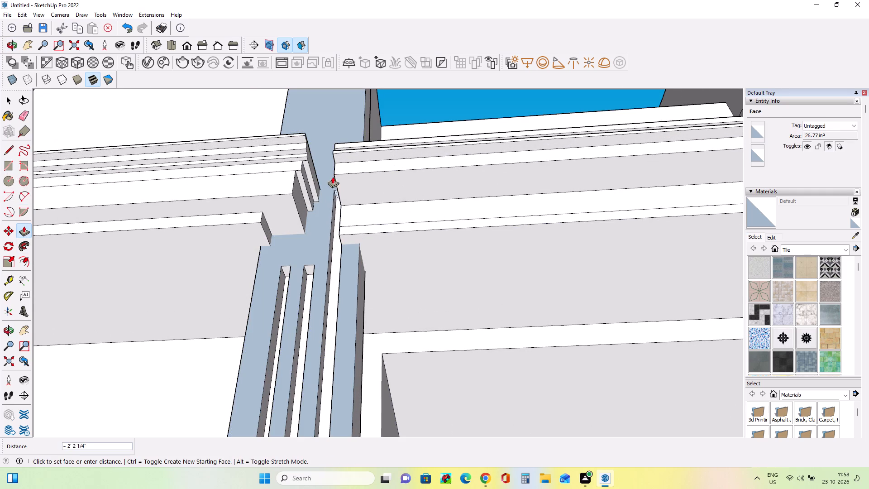
pyautogui.moveTo(333, 177); pyautogui.dragTo(334, 124)
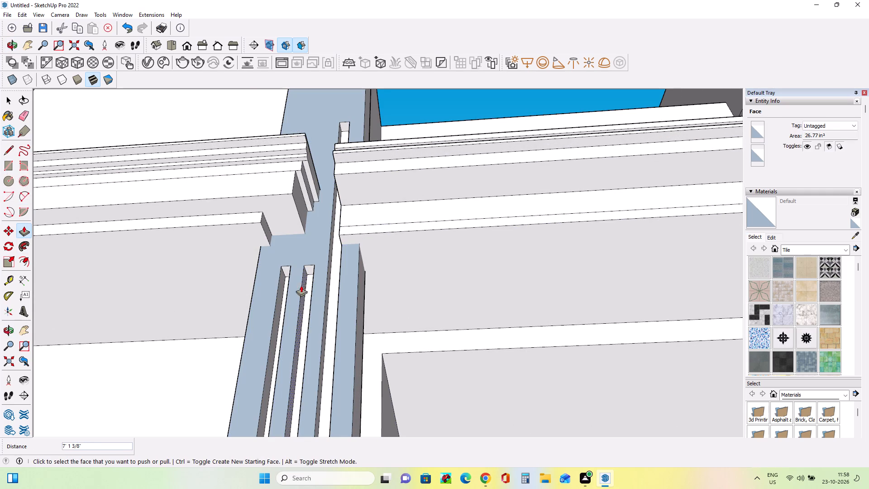
pyautogui.moveTo(307, 270); pyautogui.dragTo(328, 117)
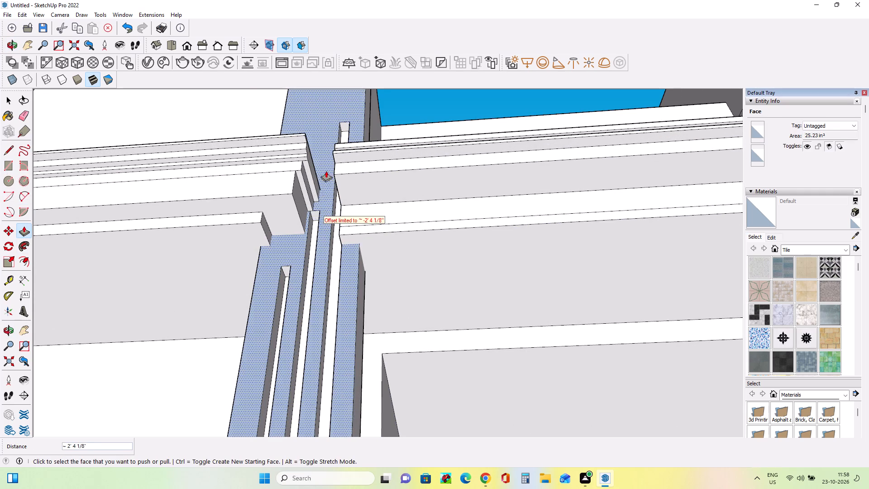
pyautogui.moveTo(314, 213); pyautogui.dragTo(326, 125)
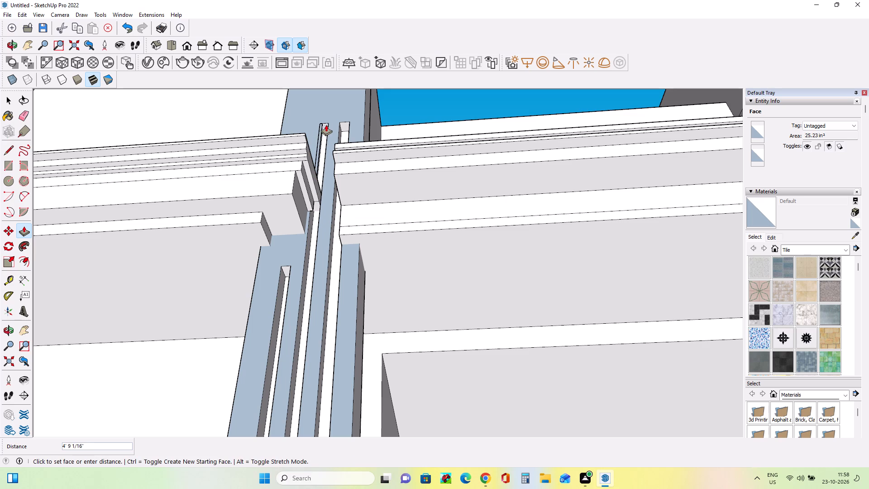
pyautogui.moveTo(326, 125); pyautogui.dragTo(327, 127)
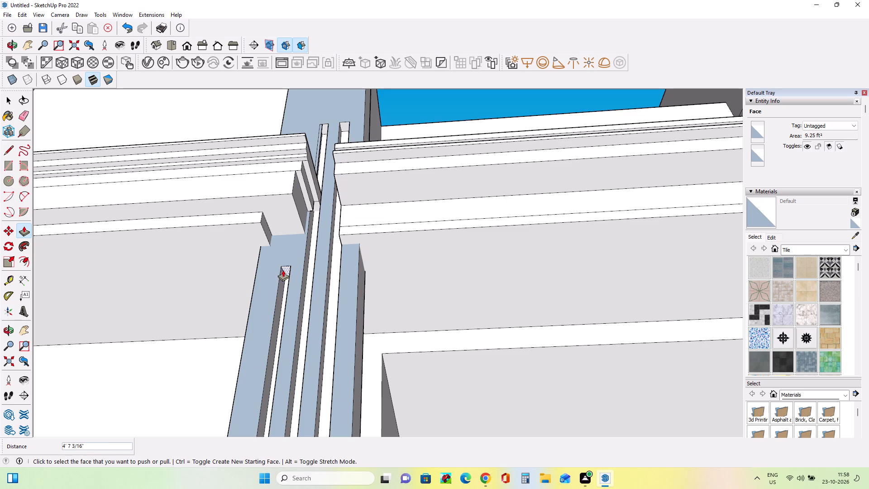
pyautogui.moveTo(283, 269); pyautogui.dragTo(314, 127)
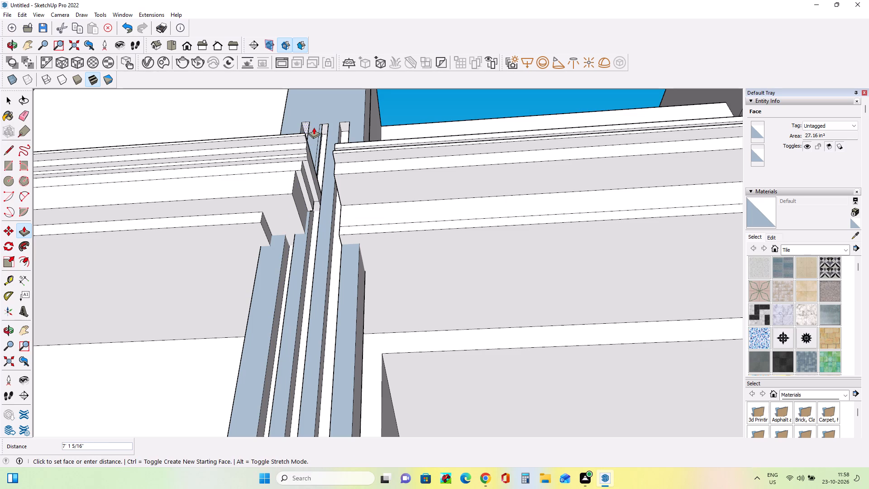
pyautogui.moveTo(314, 127); pyautogui.dragTo(314, 130)
# Push/Pull the left pier's outer and middle grooves upward past the balcony slab, about 5' 7 5/8" for the outer one.
pyautogui.moveTo(406, 196); pyautogui.dragTo(458, 331, button='middle')
pyautogui.scroll(-5, 458, 331)
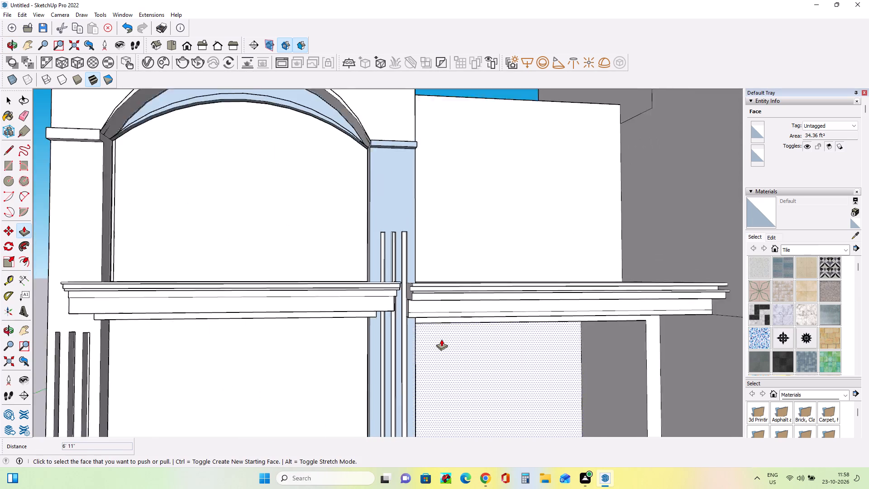
pyautogui.scroll(-2, 441, 339)
pyautogui.moveTo(435, 340); pyautogui.dragTo(397, 345, button='middle')
pyautogui.scroll(-1, 388, 346)
pyautogui.scroll(5, 170, 355)
pyautogui.moveTo(209, 327); pyautogui.dragTo(248, 288, button='middle')
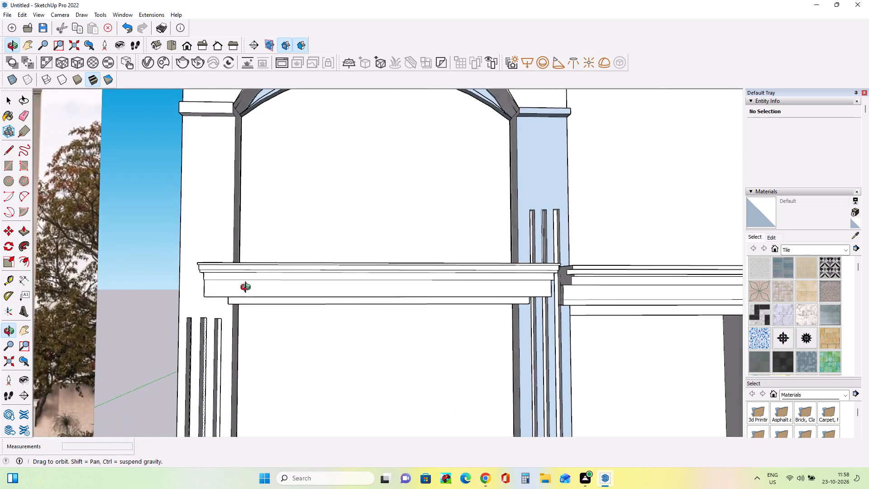
pyautogui.moveTo(248, 288); pyautogui.dragTo(261, 260, button='middle')
pyautogui.scroll(9, 178, 304)
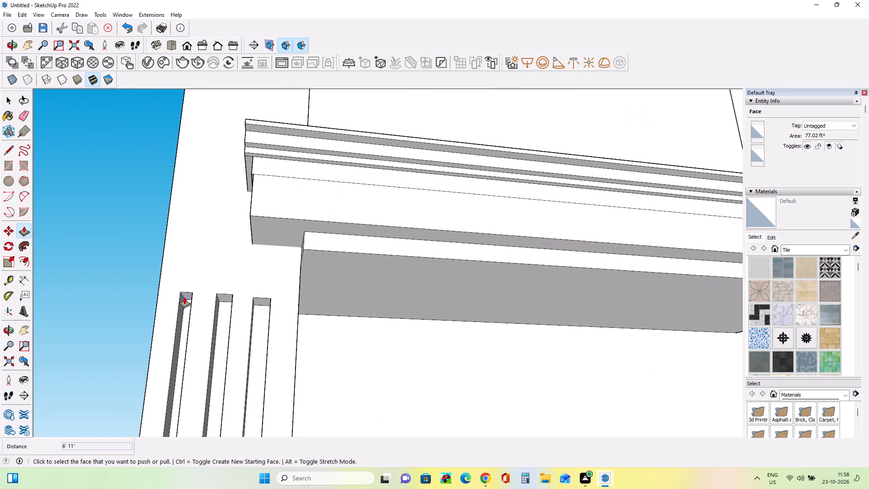
pyautogui.moveTo(185, 297); pyautogui.dragTo(215, 99)
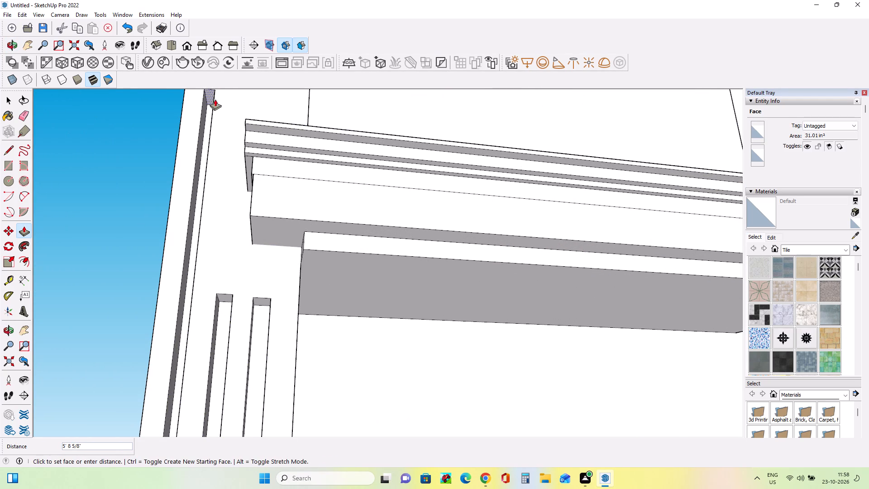
pyautogui.moveTo(215, 99); pyautogui.dragTo(215, 102)
pyautogui.scroll(-8, 169, 253)
pyautogui.moveTo(165, 263); pyautogui.dragTo(149, 297, button='middle')
pyautogui.scroll(-1, 149, 297)
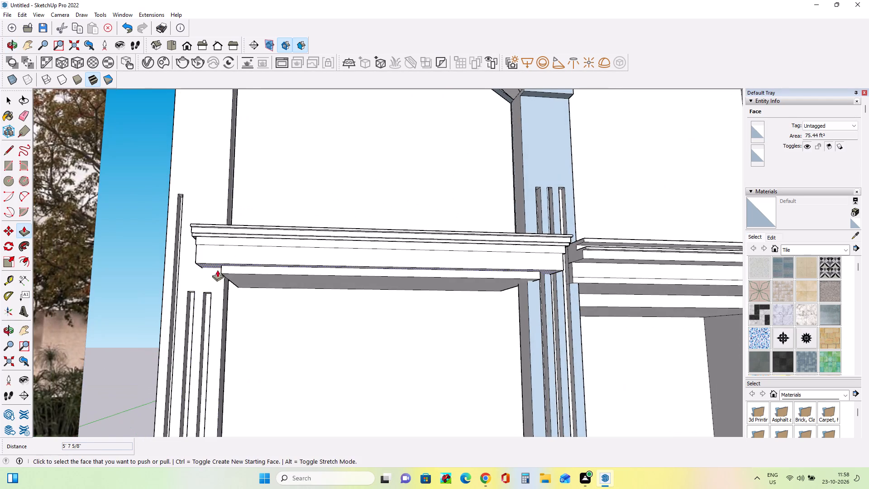
pyautogui.scroll(1, 192, 302)
pyautogui.moveTo(196, 283); pyautogui.dragTo(208, 203, button='middle')
pyautogui.scroll(4, 185, 256)
pyautogui.moveTo(189, 263); pyautogui.dragTo(194, 131)
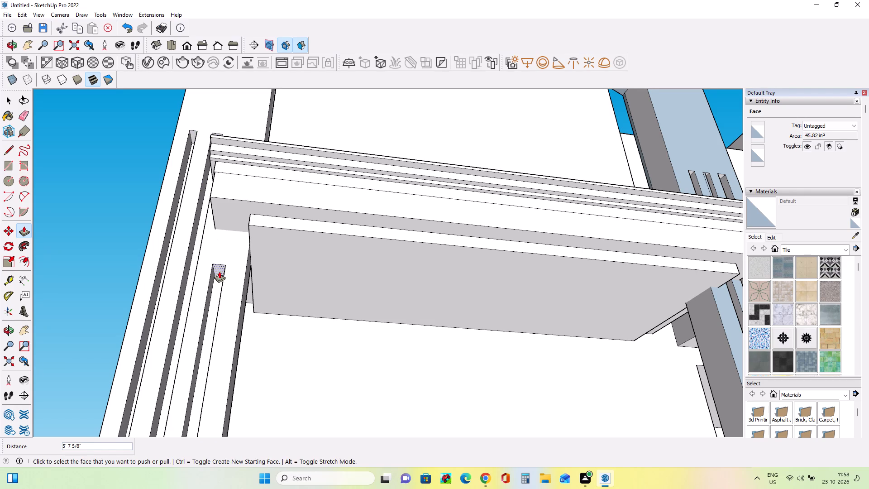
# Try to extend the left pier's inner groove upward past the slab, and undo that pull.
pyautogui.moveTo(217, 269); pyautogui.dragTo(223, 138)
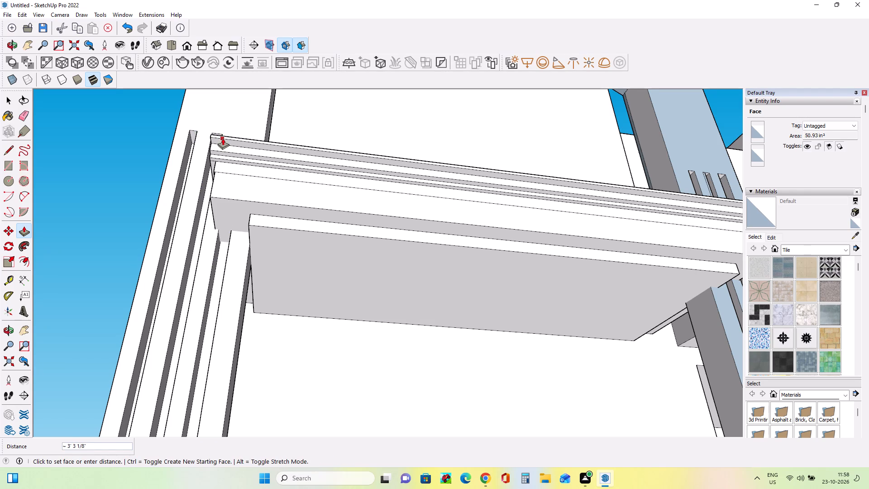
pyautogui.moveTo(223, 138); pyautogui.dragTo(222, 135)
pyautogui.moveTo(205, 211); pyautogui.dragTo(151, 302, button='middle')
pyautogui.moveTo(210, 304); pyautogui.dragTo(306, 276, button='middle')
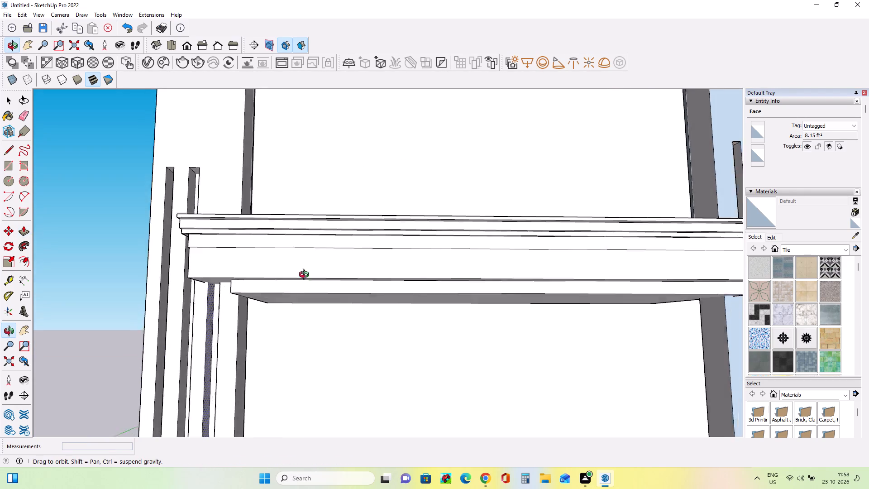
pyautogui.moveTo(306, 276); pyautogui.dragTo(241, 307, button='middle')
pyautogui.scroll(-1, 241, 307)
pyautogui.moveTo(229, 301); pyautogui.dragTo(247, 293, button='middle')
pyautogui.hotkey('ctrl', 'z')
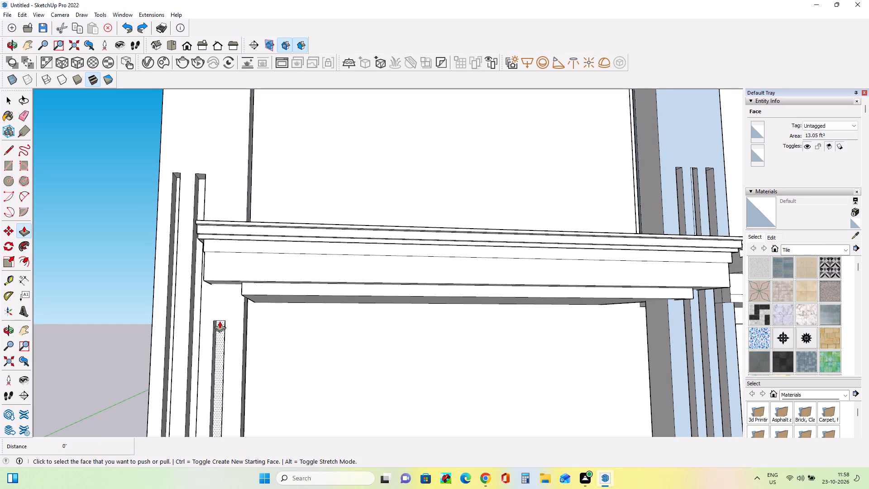
# Push/Pull the left pier's inner groove upward through the balcony slab by about 6' 1 1/8".
pyautogui.moveTo(220, 323); pyautogui.dragTo(239, 238, button='middle')
pyautogui.moveTo(220, 278); pyautogui.dragTo(232, 178)
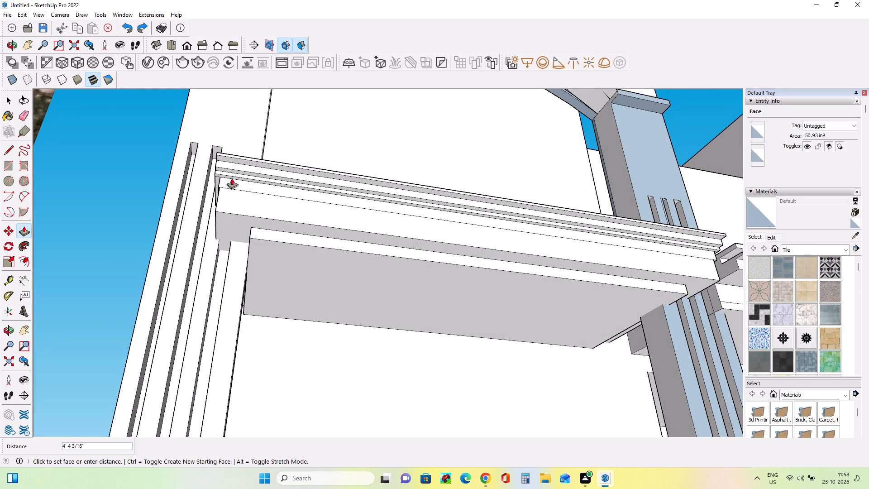
pyautogui.moveTo(232, 178); pyautogui.dragTo(230, 147)
# Draw a level reference line about 22' 5" long from the right pier's inner groove top across to the left pier's outer edge.
pyautogui.moveTo(274, 227); pyautogui.dragTo(279, 312, button='middle')
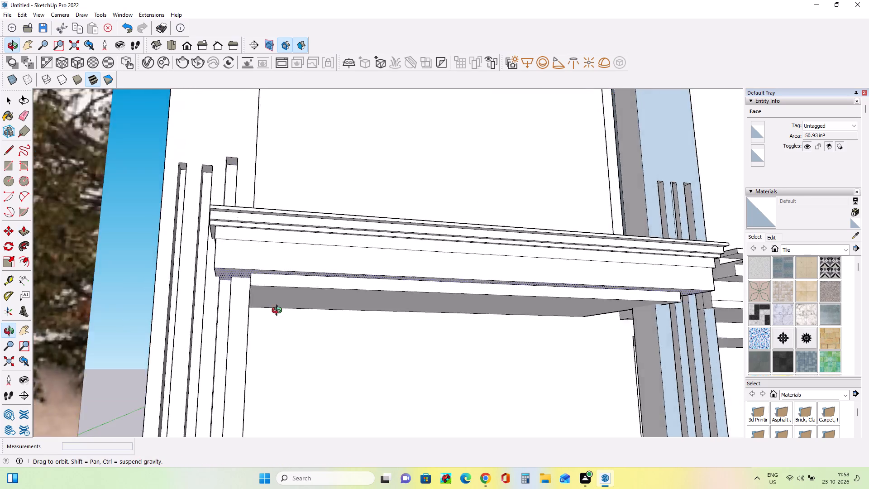
pyautogui.moveTo(279, 312); pyautogui.dragTo(285, 315, button='middle')
pyautogui.scroll(4, 198, 128)
pyautogui.scroll(-7, 196, 144)
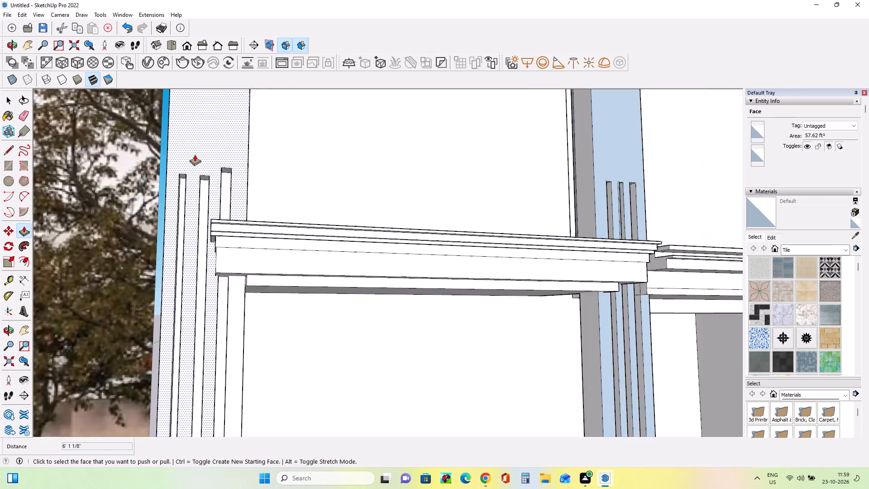
pyautogui.moveTo(208, 197); pyautogui.dragTo(204, 221, button='middle')
pyautogui.click(8, 150)
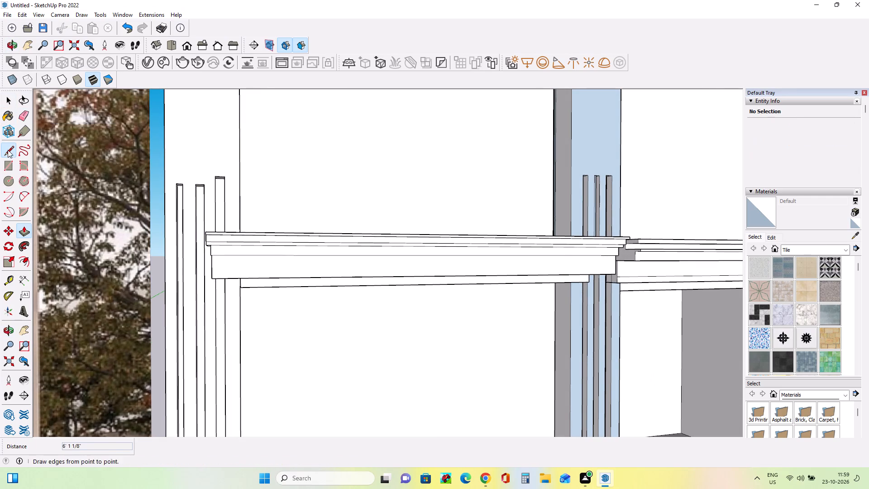
pyautogui.click(585, 175)
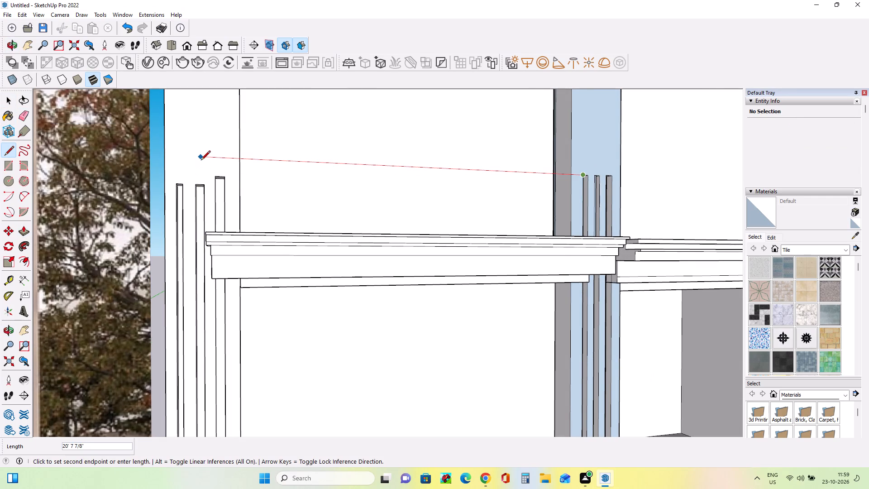
pyautogui.moveTo(201, 161); pyautogui.dragTo(330, 279, button='middle')
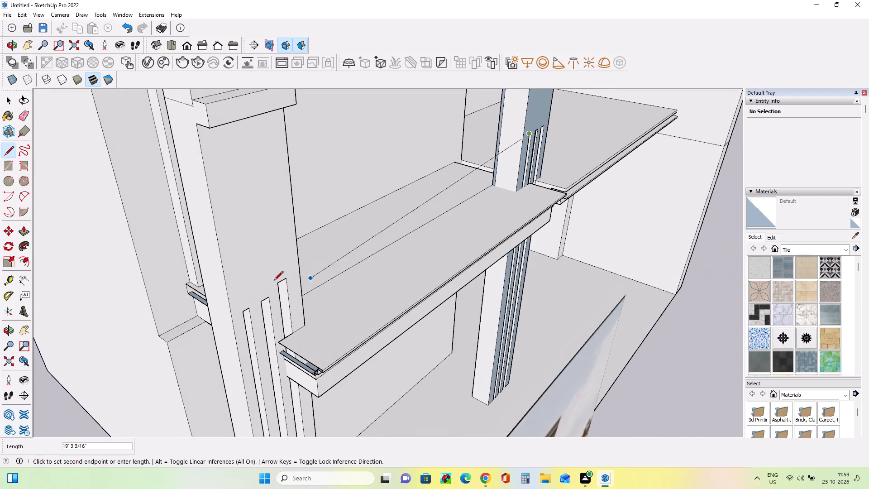
pyautogui.click(224, 295)
pyautogui.moveTo(290, 307); pyautogui.dragTo(87, 280, button='middle')
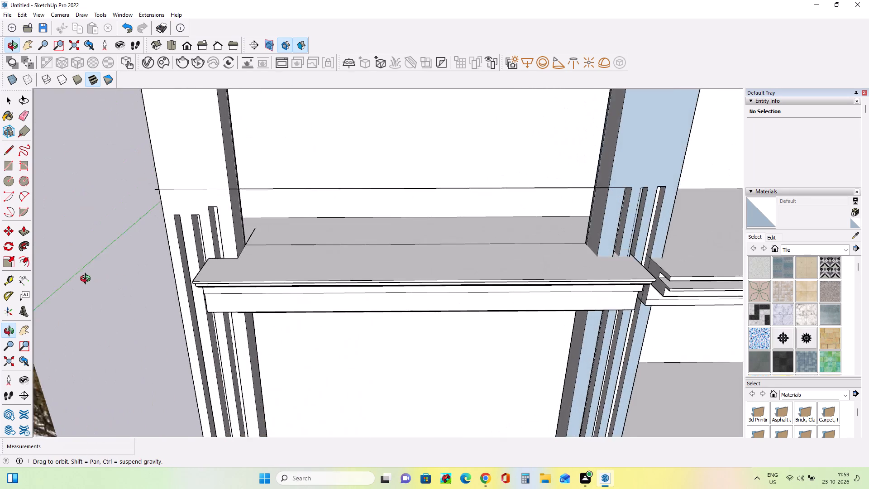
pyautogui.moveTo(87, 280); pyautogui.dragTo(74, 230, button='middle')
pyautogui.moveTo(184, 260); pyautogui.dragTo(201, 237, button='middle')
pyautogui.press('space')
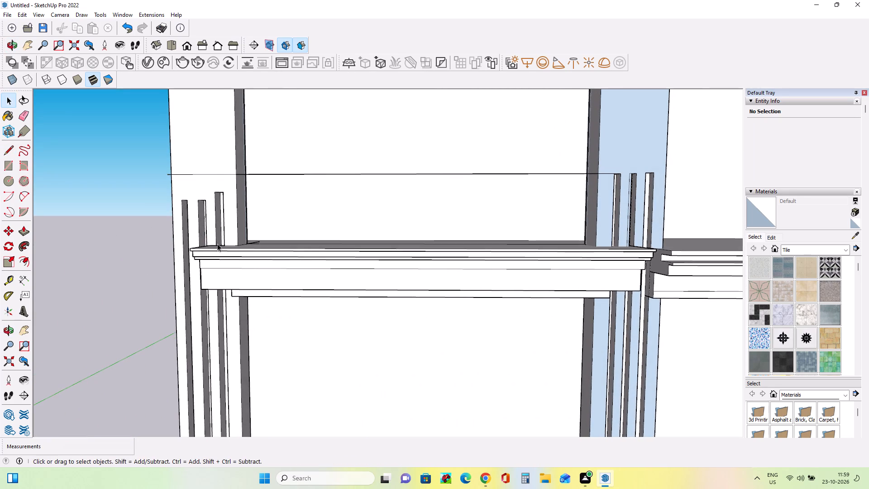
# Push/Pull the tops of the left pier's three grooves upward to meet the level reference line.
pyautogui.scroll(2, 214, 218)
pyautogui.moveTo(239, 158); pyautogui.dragTo(267, 109, button='middle')
pyautogui.click(25, 229)
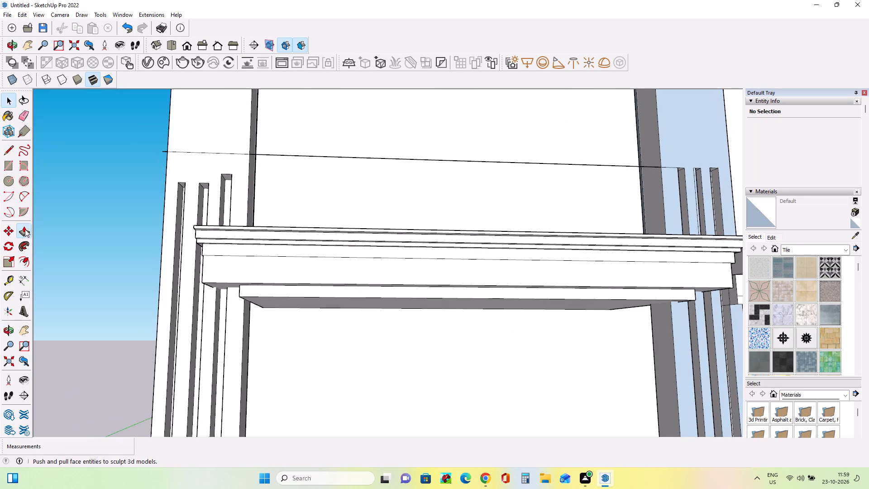
pyautogui.scroll(3, 200, 177)
pyautogui.moveTo(231, 177); pyautogui.dragTo(237, 148)
pyautogui.moveTo(205, 192); pyautogui.dragTo(210, 151)
pyautogui.moveTo(175, 189); pyautogui.dragTo(177, 145)
pyautogui.scroll(-4, 148, 207)
# Erase the level reference line between the two piers, including its short segments around the grooves.
pyautogui.click(26, 112)
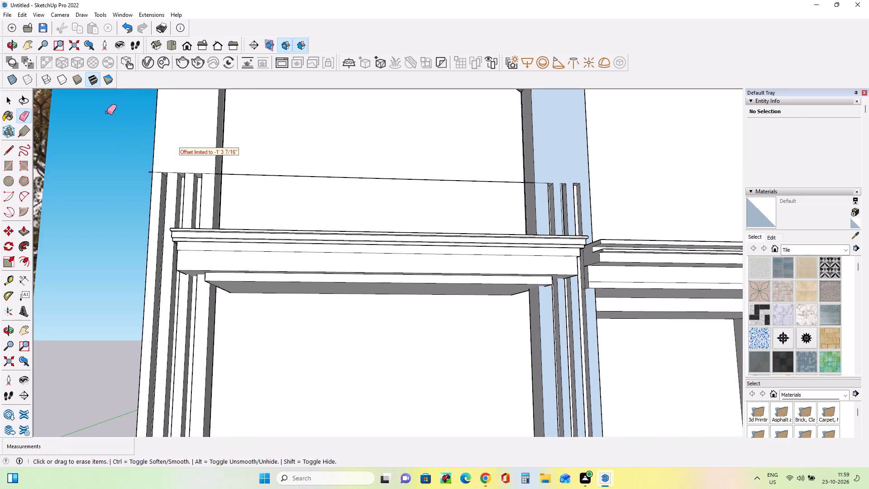
pyautogui.click(262, 176)
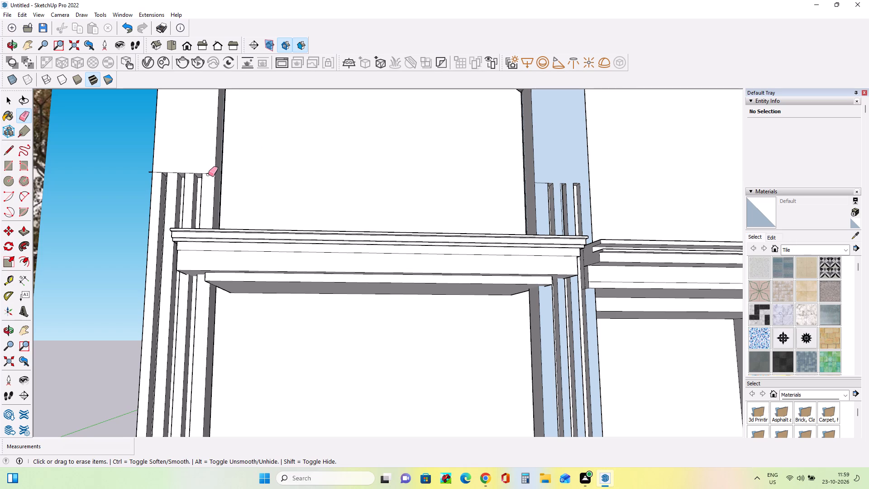
pyautogui.scroll(3, 208, 174)
pyautogui.click(210, 173)
pyautogui.click(183, 172)
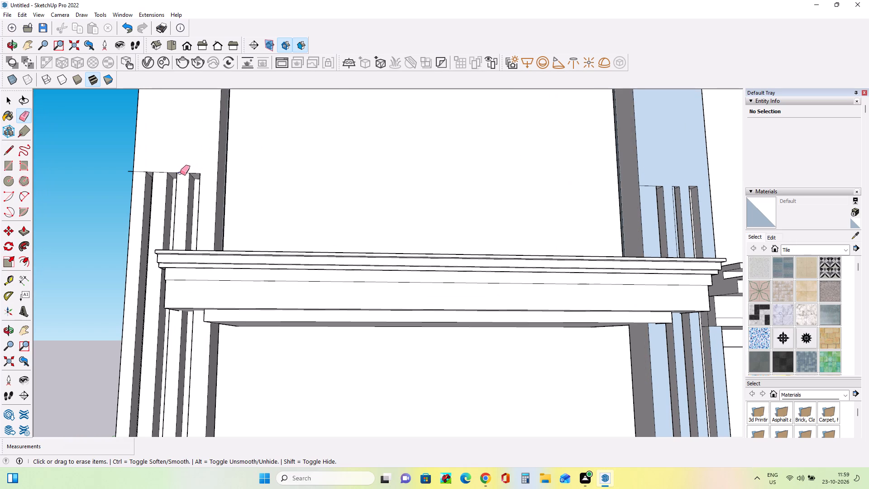
pyautogui.click(180, 173)
pyautogui.click(161, 173)
pyautogui.doubleClick(143, 173)
pyautogui.click(129, 170)
pyautogui.scroll(-6, 131, 189)
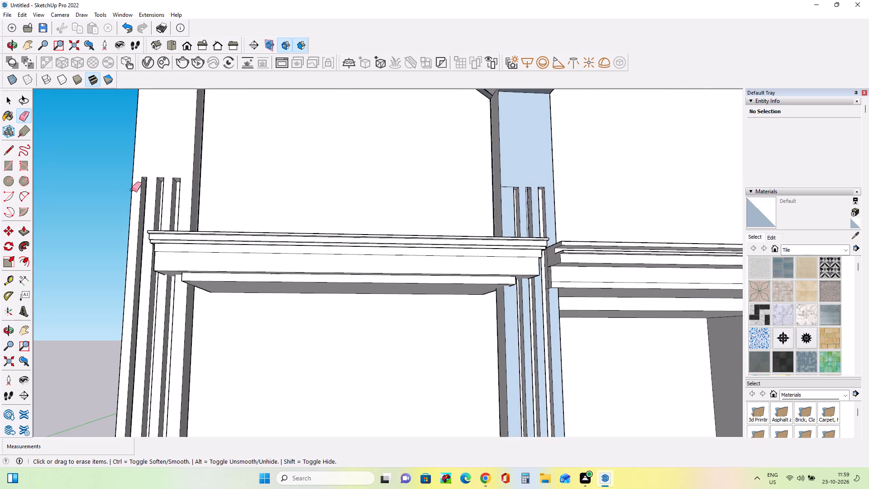
pyautogui.scroll(-2, 132, 190)
pyautogui.scroll(7, 411, 179)
pyautogui.click(398, 192)
# Examine the whole facade and both piers' grooves against the reference photo.
pyautogui.scroll(-7, 354, 225)
pyautogui.scroll(-6, 535, 236)
pyautogui.moveTo(509, 271); pyautogui.dragTo(460, 329, button='middle')
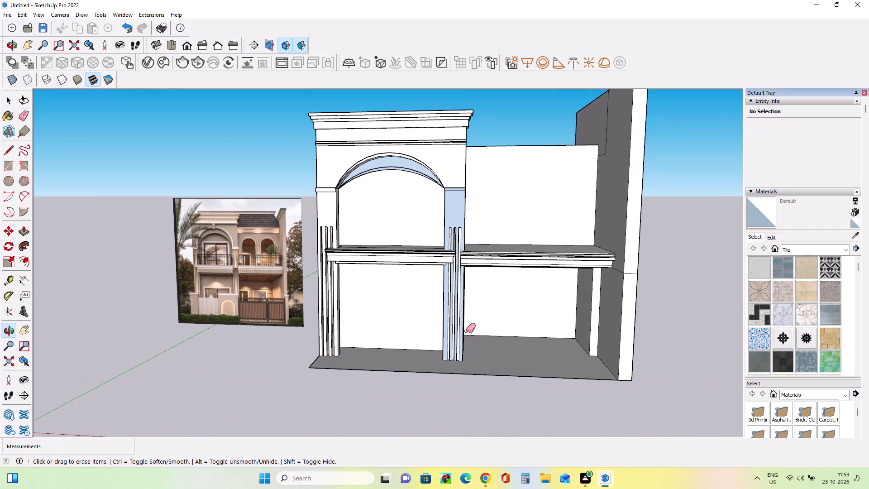
pyautogui.scroll(3, 501, 302)
pyautogui.moveTo(503, 305); pyautogui.dragTo(513, 317, button='middle')
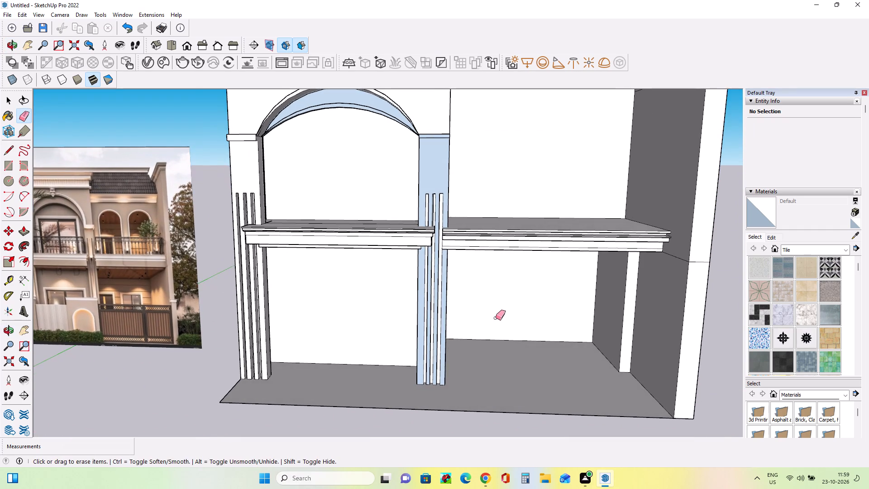
pyautogui.scroll(-2, 496, 318)
pyautogui.moveTo(455, 293); pyautogui.dragTo(454, 265, button='middle')
pyautogui.scroll(2, 408, 316)
pyautogui.moveTo(409, 316); pyautogui.dragTo(416, 317, button='middle')
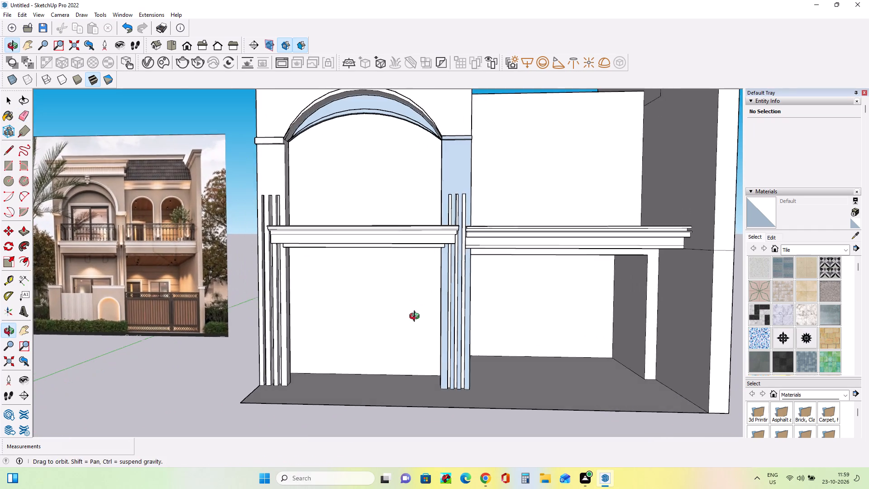
pyautogui.moveTo(416, 317); pyautogui.dragTo(414, 335, button='middle')
pyautogui.scroll(-4, 412, 334)
pyautogui.moveTo(493, 306); pyautogui.dragTo(511, 310, button='middle')
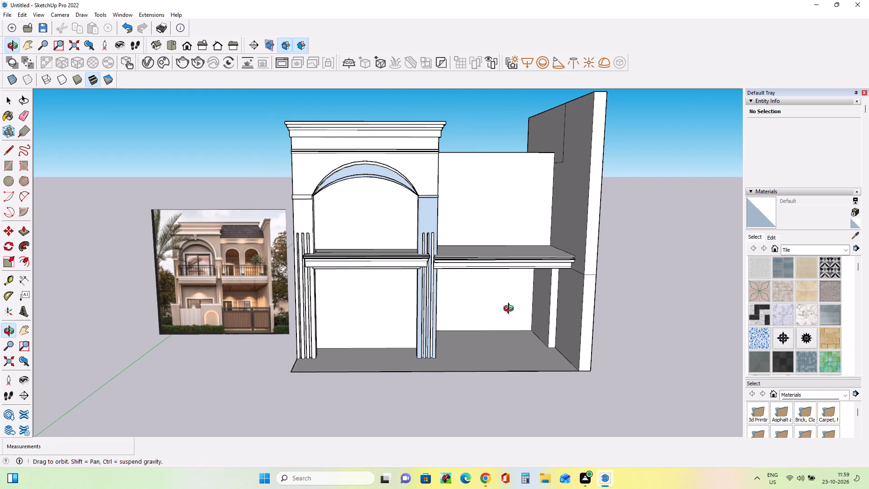
pyautogui.moveTo(511, 310); pyautogui.dragTo(508, 309, button='middle')
pyautogui.scroll(3, 560, 206)
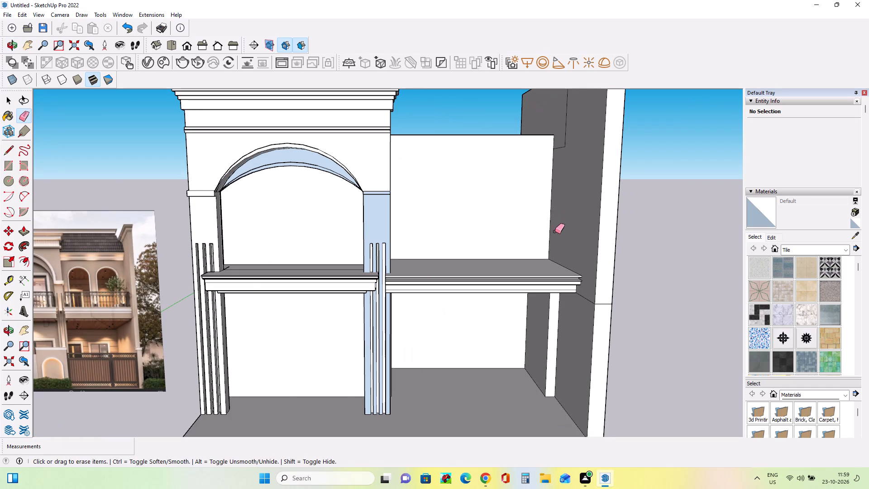
pyautogui.moveTo(560, 243); pyautogui.dragTo(542, 249, button='middle')
pyautogui.moveTo(541, 250); pyautogui.dragTo(540, 256, button='middle')
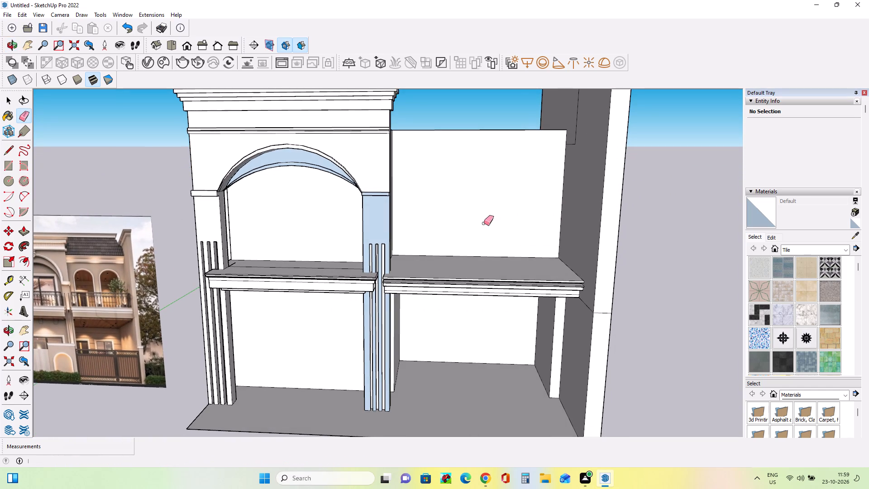
# Push/Pull the back wall above the right-hand balcony slab forward by about 1' 6 1/16".
pyautogui.moveTo(458, 230); pyautogui.dragTo(398, 246, button='middle')
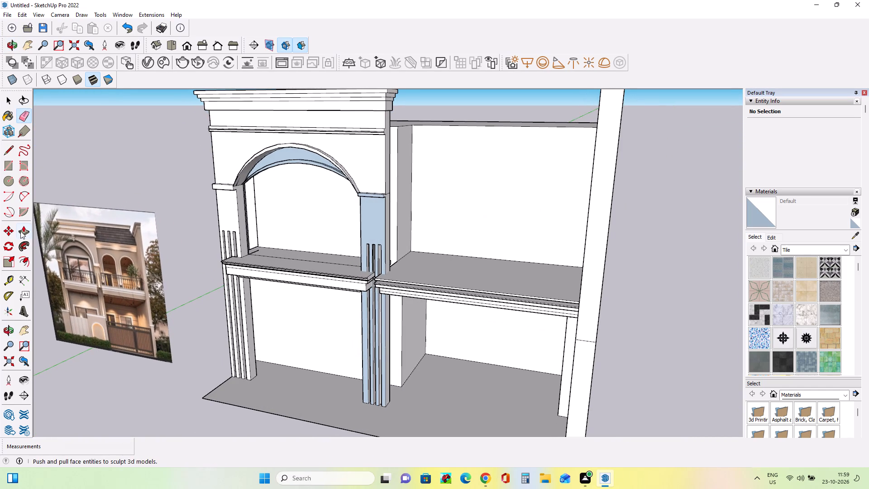
pyautogui.click(20, 231)
pyautogui.click(492, 193)
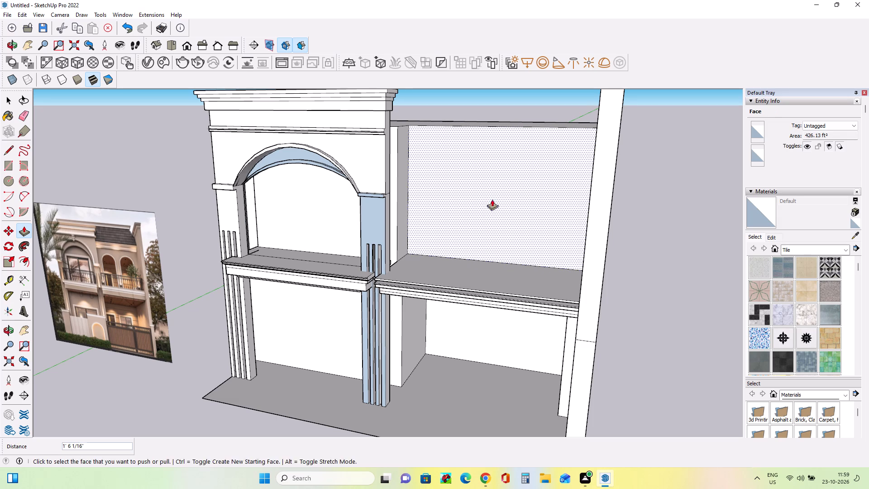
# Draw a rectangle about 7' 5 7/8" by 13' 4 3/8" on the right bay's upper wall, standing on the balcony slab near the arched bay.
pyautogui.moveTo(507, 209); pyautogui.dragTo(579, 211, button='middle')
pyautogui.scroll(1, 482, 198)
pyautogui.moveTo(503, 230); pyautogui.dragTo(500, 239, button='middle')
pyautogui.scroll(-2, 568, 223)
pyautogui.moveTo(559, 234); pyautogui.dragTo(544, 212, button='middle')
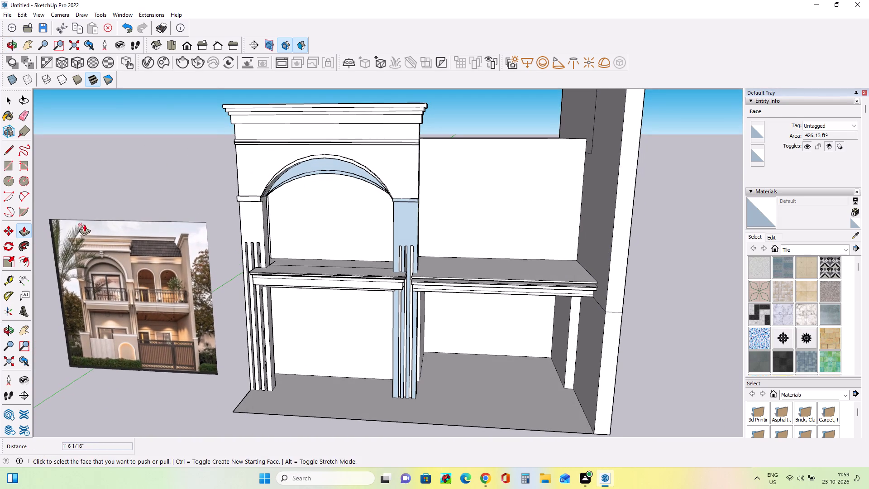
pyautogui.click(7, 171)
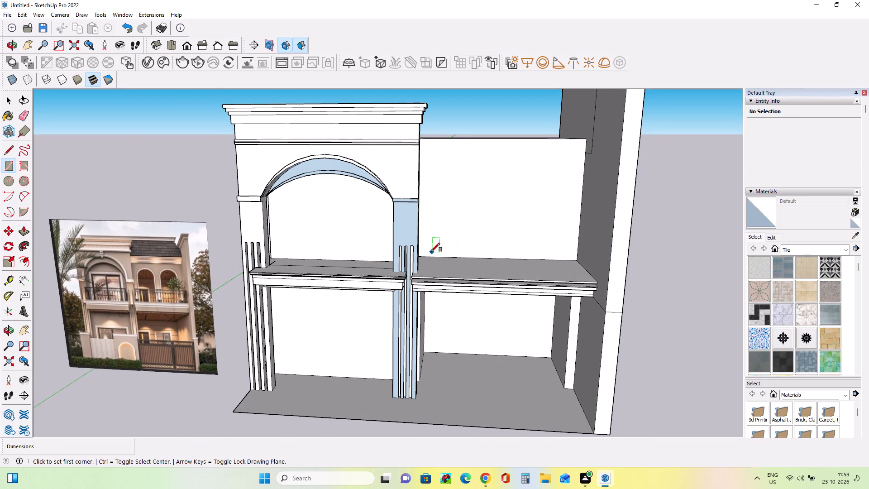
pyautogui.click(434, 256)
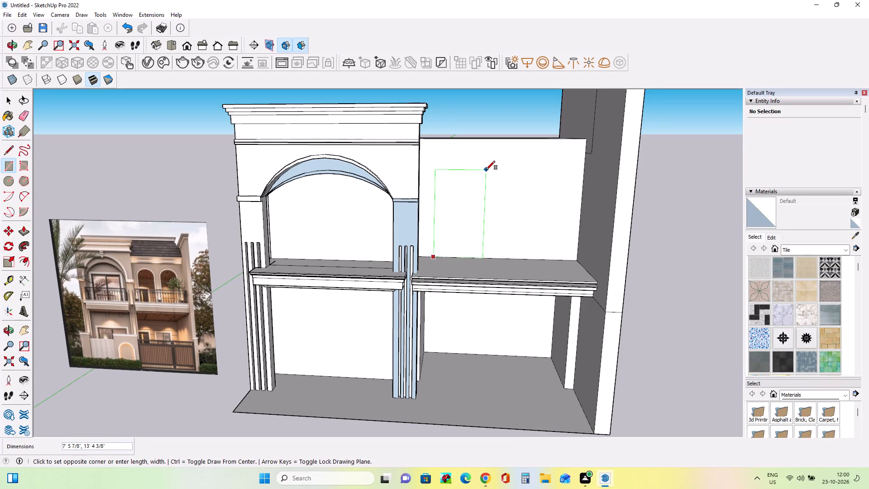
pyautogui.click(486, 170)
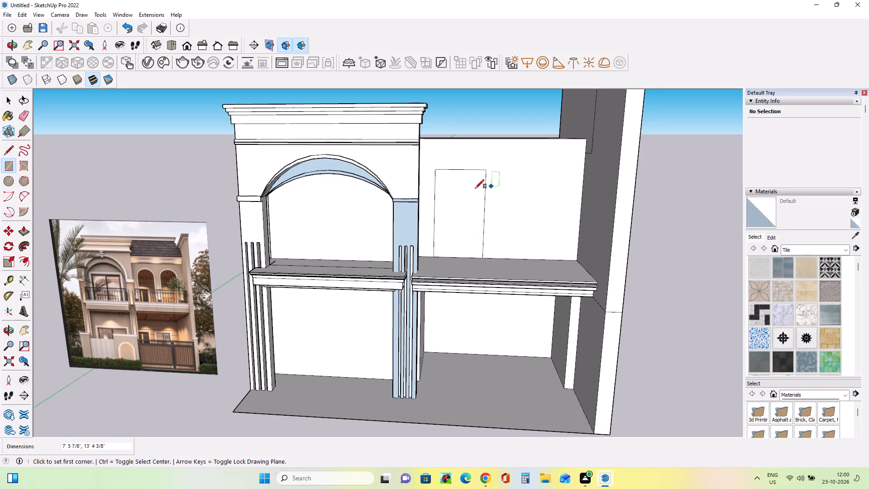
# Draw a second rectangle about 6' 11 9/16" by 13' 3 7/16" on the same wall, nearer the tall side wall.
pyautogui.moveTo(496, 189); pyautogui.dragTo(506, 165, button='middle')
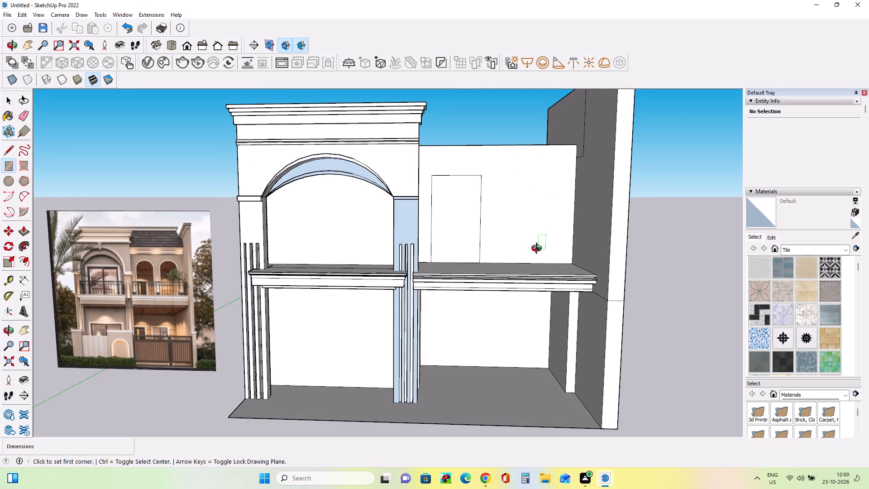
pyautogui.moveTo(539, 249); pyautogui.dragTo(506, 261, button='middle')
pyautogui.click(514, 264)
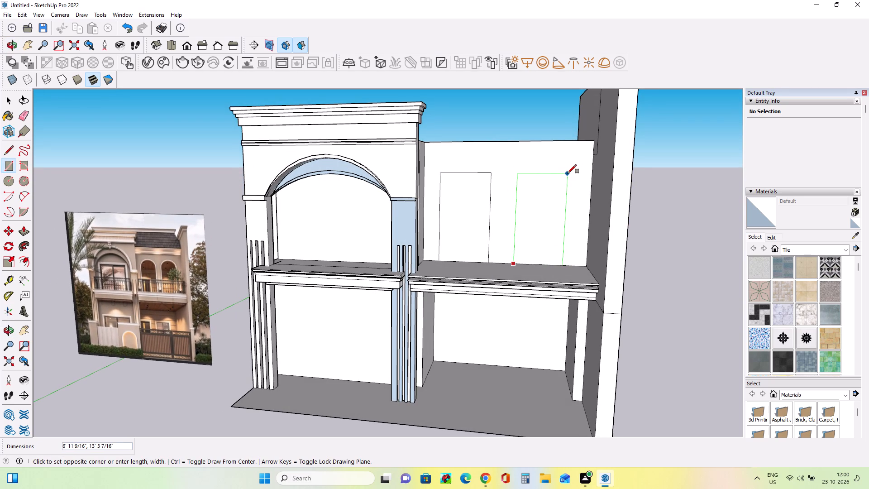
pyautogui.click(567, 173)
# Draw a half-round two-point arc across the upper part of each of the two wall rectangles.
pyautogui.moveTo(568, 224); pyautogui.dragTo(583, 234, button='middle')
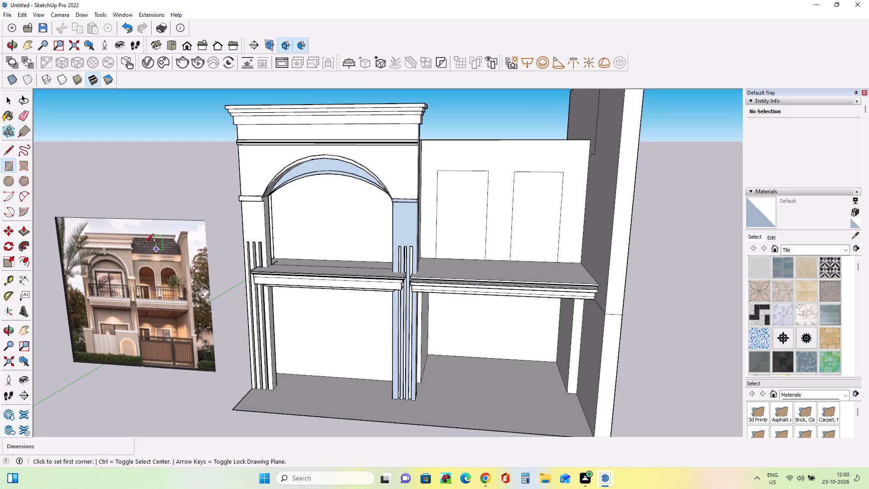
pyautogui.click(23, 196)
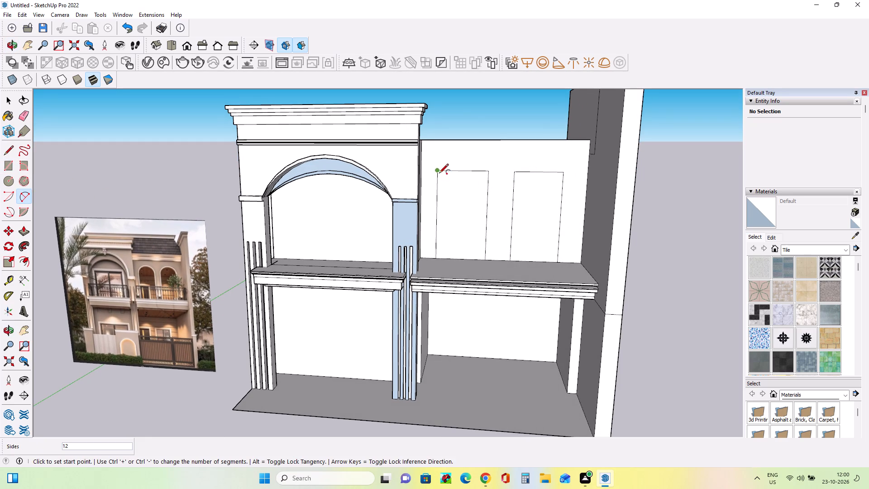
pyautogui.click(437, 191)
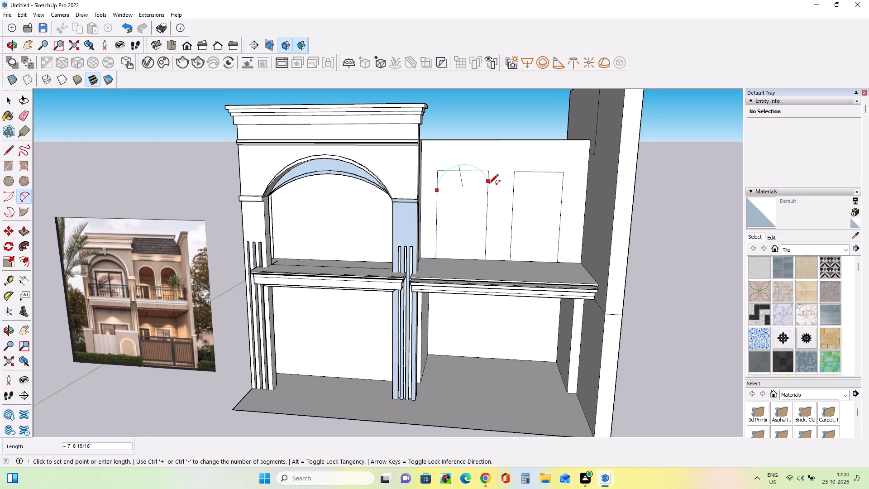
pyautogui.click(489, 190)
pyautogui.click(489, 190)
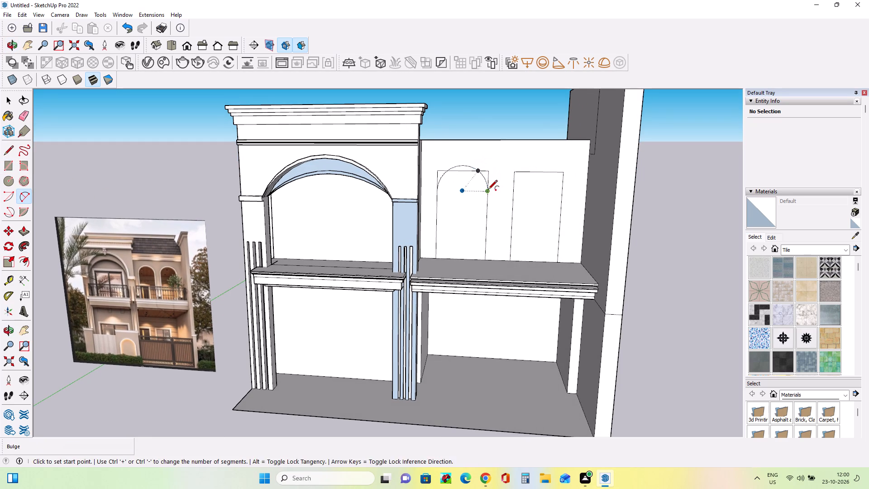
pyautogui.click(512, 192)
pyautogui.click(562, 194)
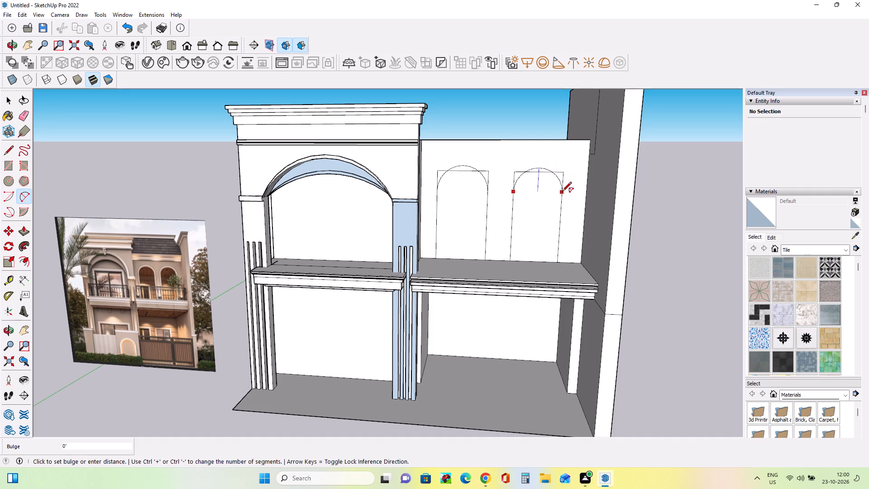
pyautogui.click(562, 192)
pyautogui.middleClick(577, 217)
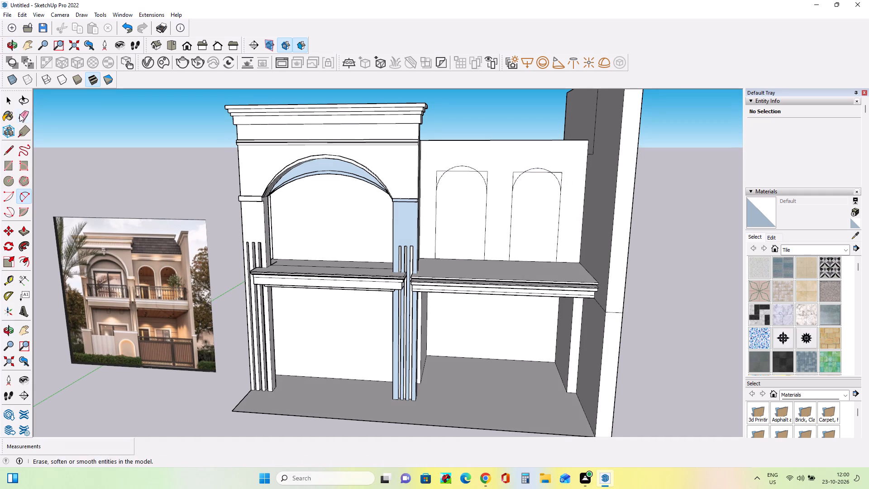
# Compare the two arched opening outlines with the upper-floor arches in the reference photo.
pyautogui.click(19, 114)
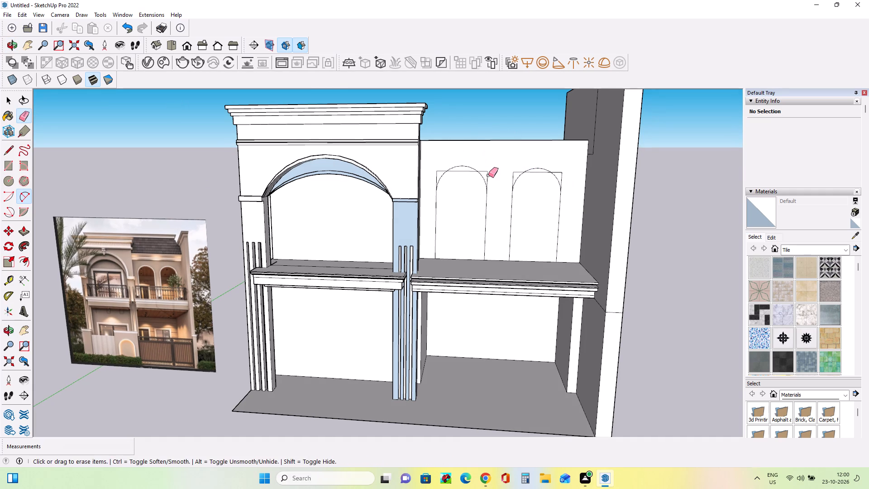
pyautogui.moveTo(492, 179); pyautogui.dragTo(499, 187, button='middle')
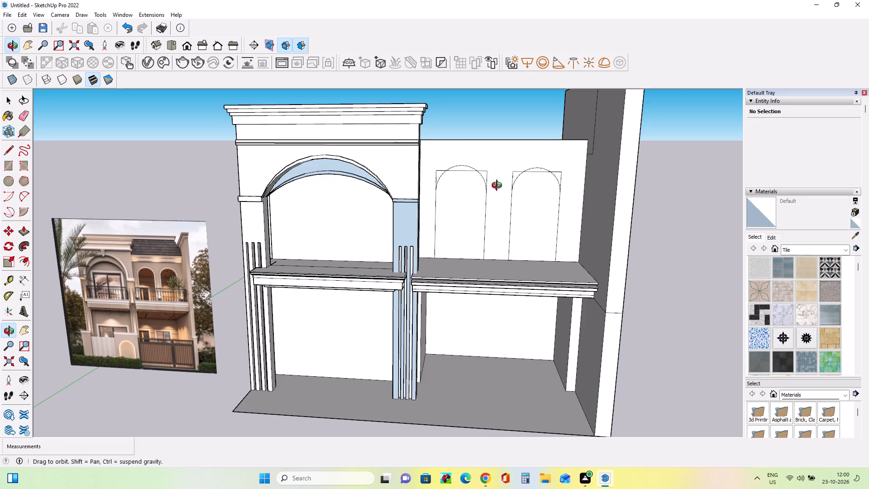
pyautogui.moveTo(499, 187); pyautogui.dragTo(501, 195, button='middle')
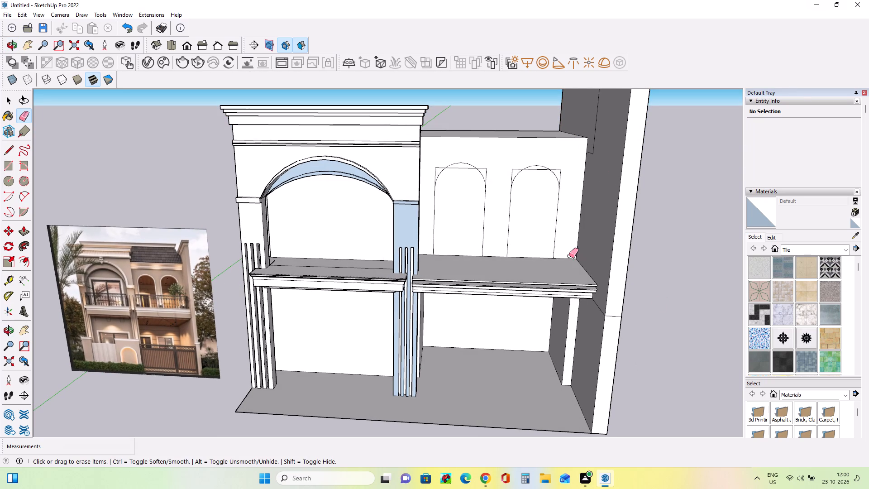
pyautogui.scroll(6, 138, 282)
pyautogui.scroll(-1, 150, 293)
pyautogui.scroll(4, 150, 293)
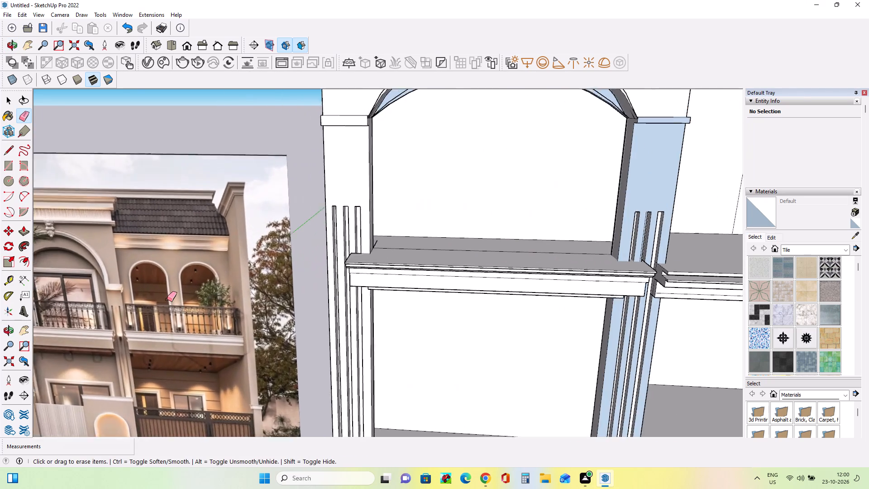
pyautogui.scroll(5, 167, 299)
pyautogui.scroll(-17, 170, 299)
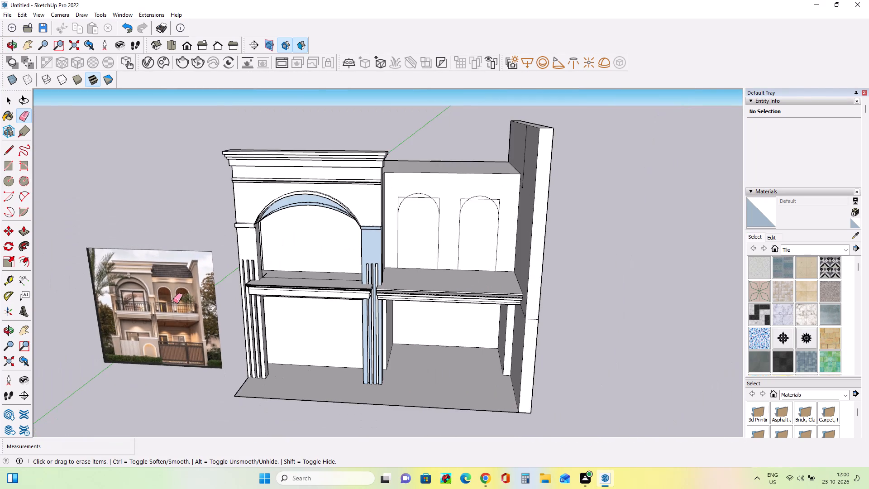
pyautogui.scroll(-1, 173, 301)
pyautogui.moveTo(398, 341); pyautogui.dragTo(398, 351, button='middle')
pyautogui.moveTo(422, 349); pyautogui.dragTo(338, 362, button='middle')
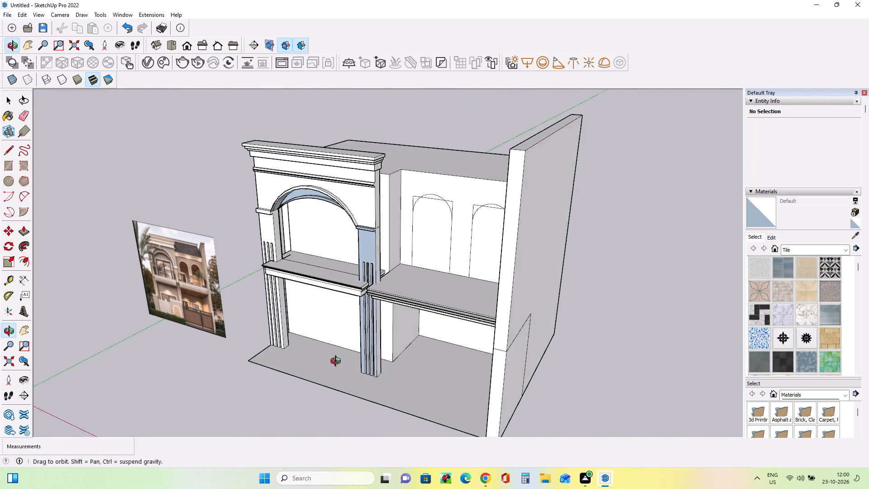
pyautogui.moveTo(338, 362); pyautogui.dragTo(359, 358, button='middle')
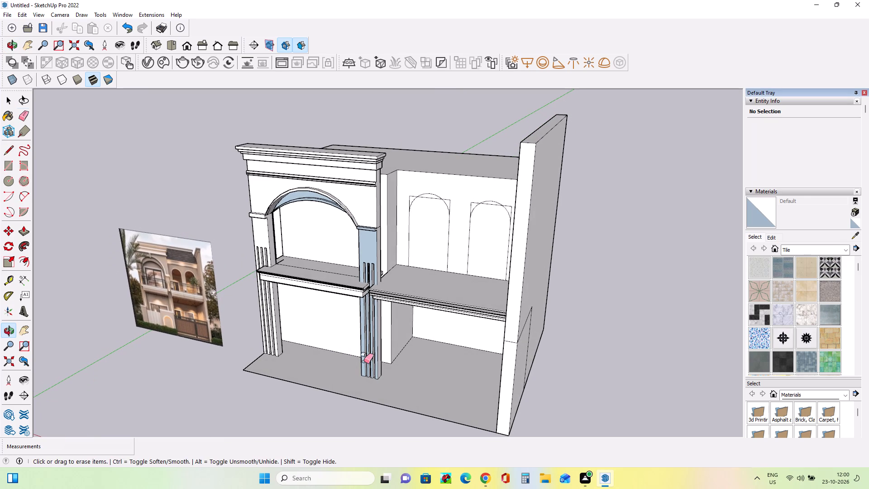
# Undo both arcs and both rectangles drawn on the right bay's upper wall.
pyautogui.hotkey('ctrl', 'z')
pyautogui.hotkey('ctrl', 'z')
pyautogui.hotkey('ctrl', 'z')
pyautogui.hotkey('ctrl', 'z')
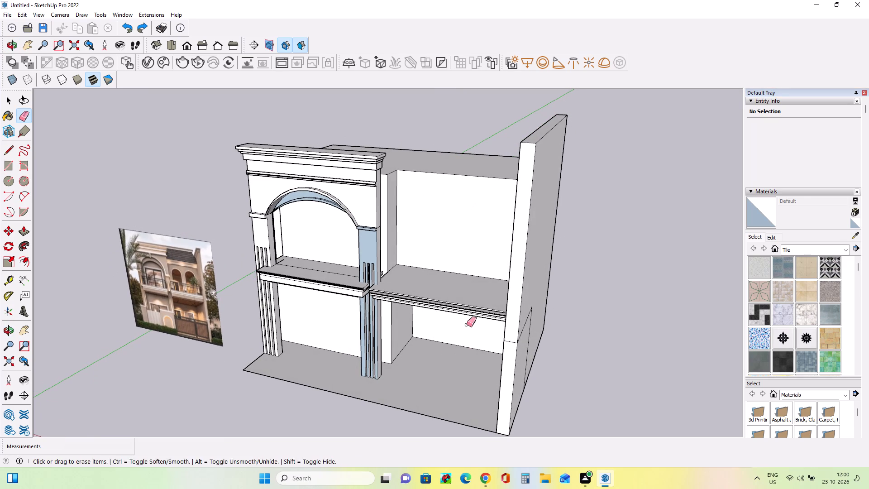
# Push the right bay's upper back wall face back about 5' 1/16" with Push/Pull.
pyautogui.moveTo(467, 323); pyautogui.dragTo(494, 302, button='middle')
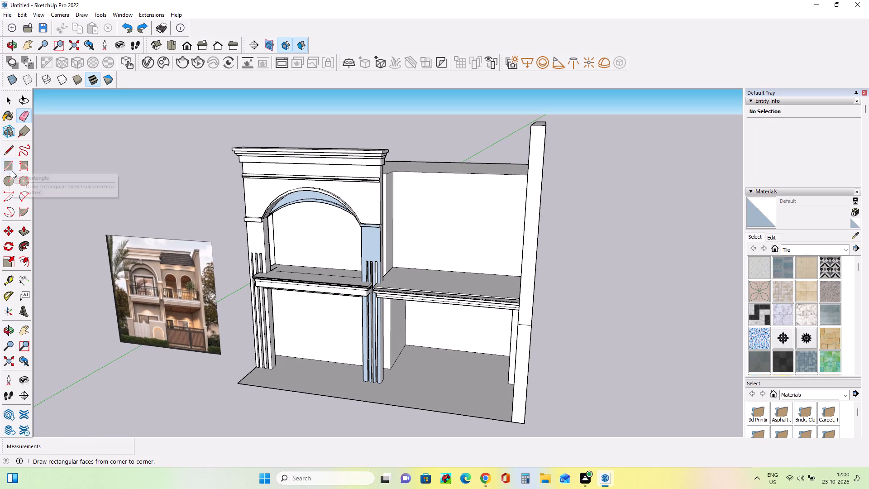
pyautogui.click(21, 236)
pyautogui.moveTo(451, 205); pyautogui.dragTo(451, 199)
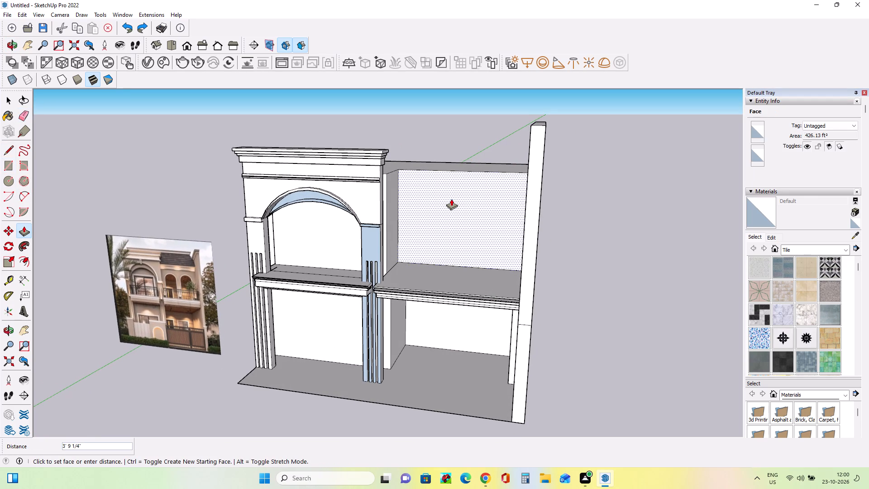
pyautogui.moveTo(451, 199); pyautogui.dragTo(451, 197)
pyautogui.moveTo(487, 258); pyautogui.dragTo(507, 297, button='middle')
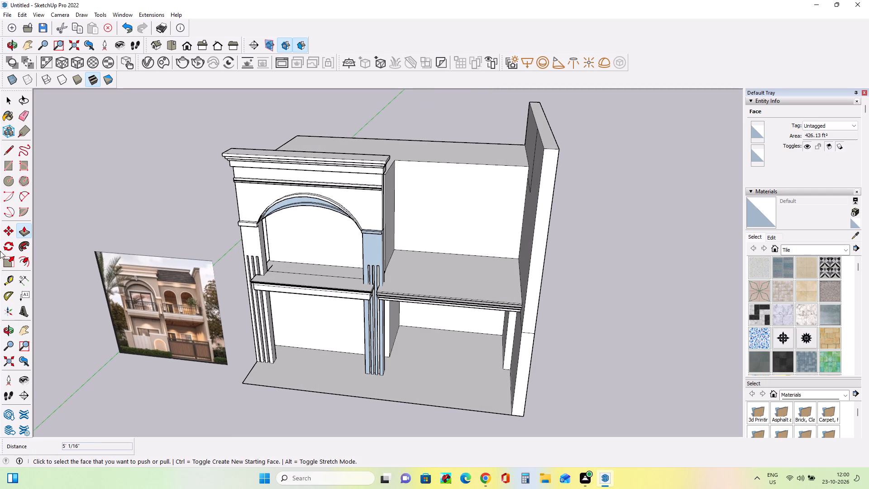
# Draw a full-height rectangle about 2' 6 1/16" by 17' 9 15/16" on the arched bay's side wall facing the right bay's upper floor.
pyautogui.click(5, 165)
pyautogui.moveTo(356, 254); pyautogui.dragTo(359, 282, button='middle')
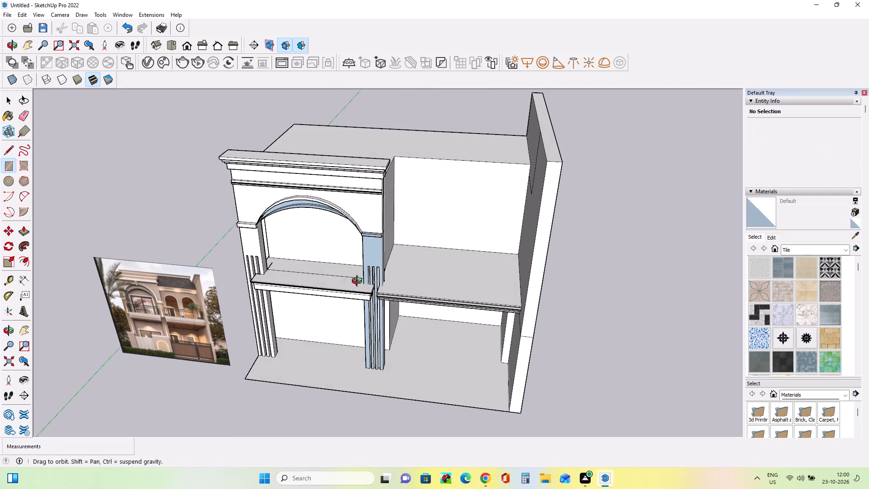
pyautogui.moveTo(359, 282); pyautogui.dragTo(359, 283, button='middle')
pyautogui.moveTo(403, 268); pyautogui.dragTo(354, 282, button='middle')
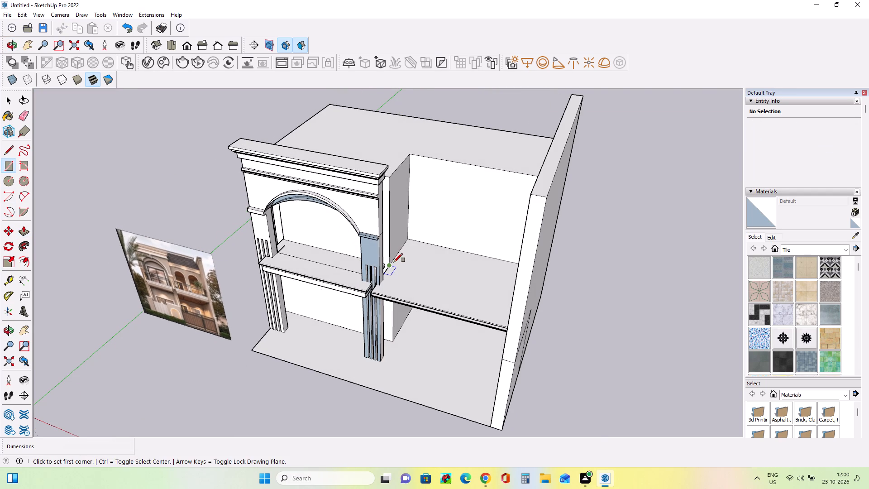
pyautogui.scroll(4, 397, 257)
pyautogui.click(393, 261)
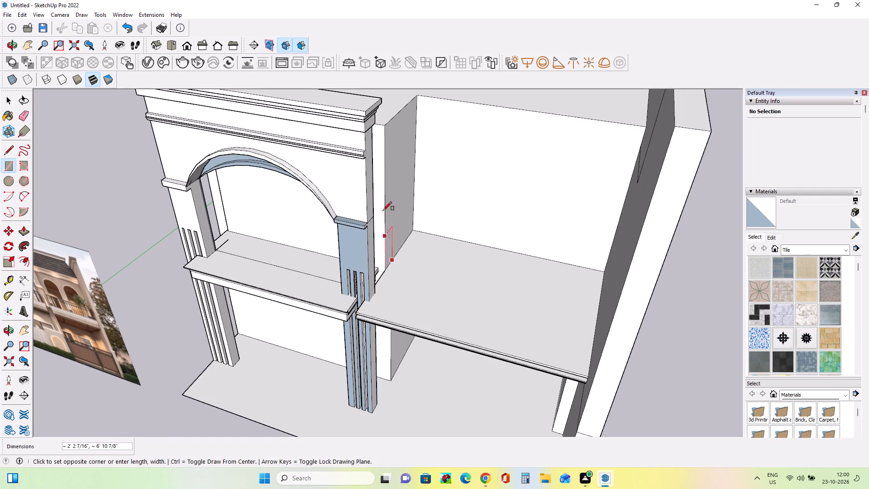
pyautogui.click(400, 111)
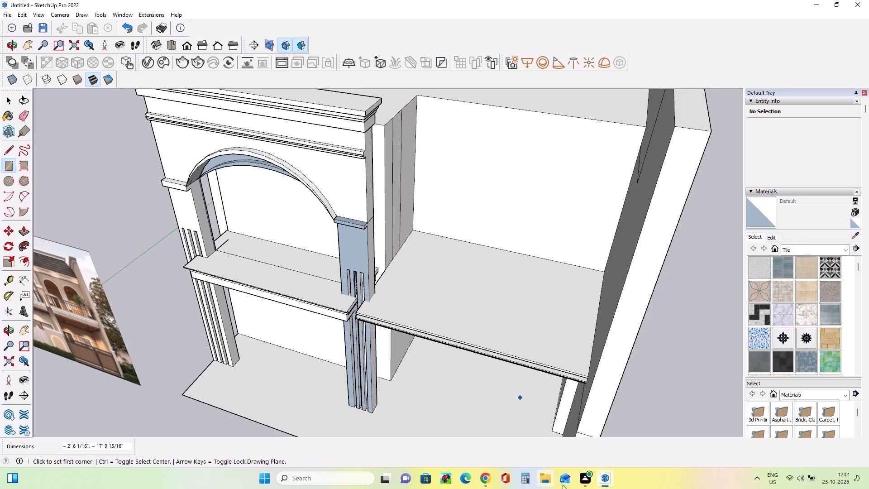
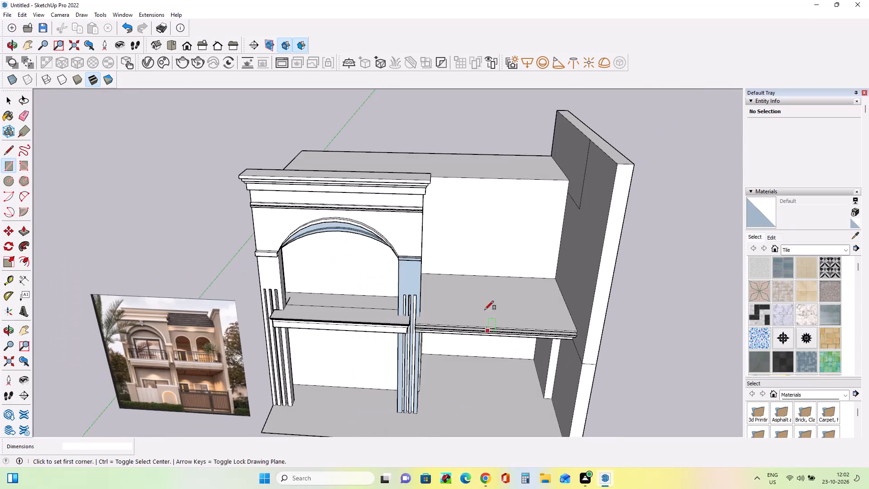
# Push/Pull the narrow end face of the wall strip about 23' 10 13/16" across the upper balcony to the tall side wall.
pyautogui.moveTo(485, 308); pyautogui.dragTo(396, 313, button='middle')
pyautogui.moveTo(473, 296); pyautogui.dragTo(423, 303, button='middle')
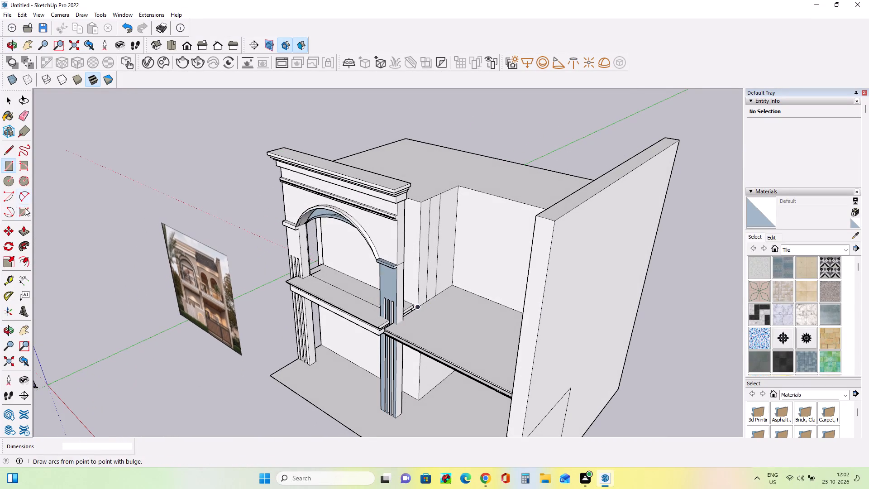
pyautogui.click(27, 230)
pyautogui.moveTo(431, 270); pyautogui.dragTo(463, 303)
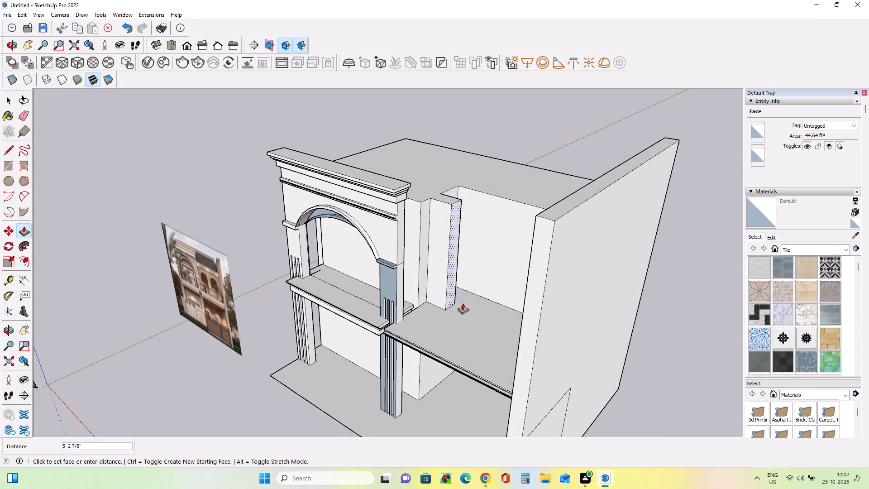
pyautogui.moveTo(463, 303); pyautogui.dragTo(535, 354)
pyautogui.moveTo(475, 345); pyautogui.dragTo(580, 346, button='middle')
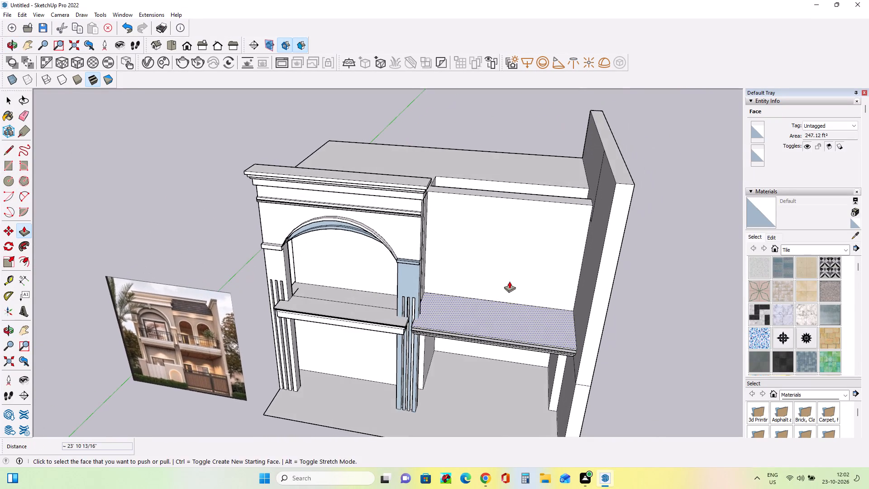
# Thin the new balcony wall by pushing its rear face about 1' 3 13/16" toward the facade.
pyautogui.moveTo(508, 261); pyautogui.dragTo(73, 340, button='middle')
pyautogui.moveTo(353, 340); pyautogui.dragTo(352, 340)
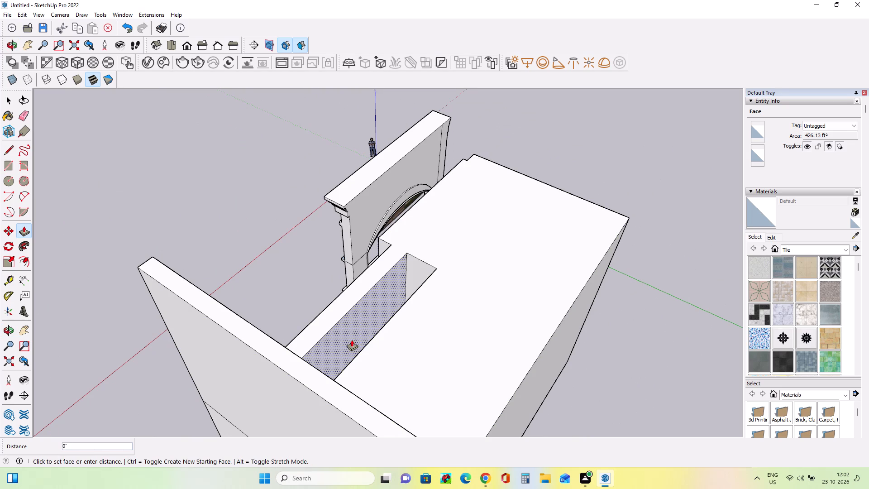
pyautogui.moveTo(352, 340); pyautogui.dragTo(346, 334)
pyautogui.moveTo(269, 340); pyautogui.dragTo(648, 319, button='middle')
# Push the front face of the upper balcony wall back about 8 3/8" to widen the balcony floor.
pyautogui.moveTo(480, 264); pyautogui.dragTo(547, 289, button='middle')
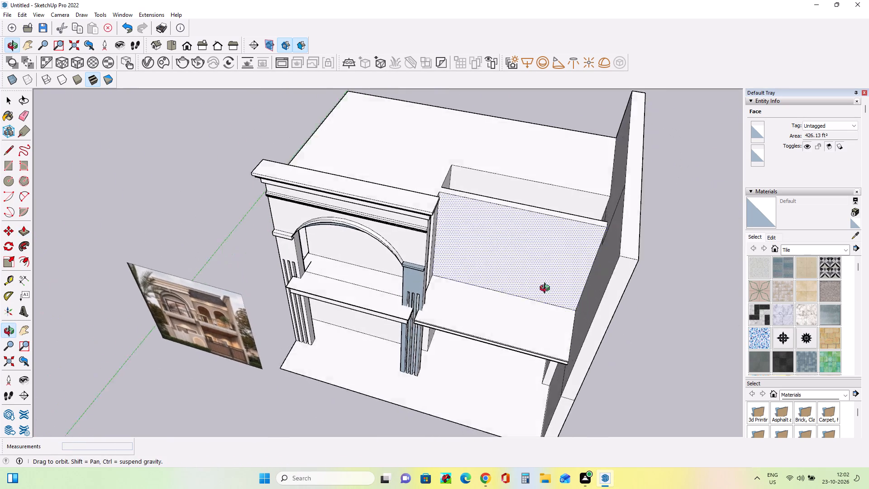
pyautogui.moveTo(547, 289); pyautogui.dragTo(563, 240, button='middle')
pyautogui.scroll(5, 244, 311)
pyautogui.scroll(-1, 211, 331)
pyautogui.scroll(9, 211, 331)
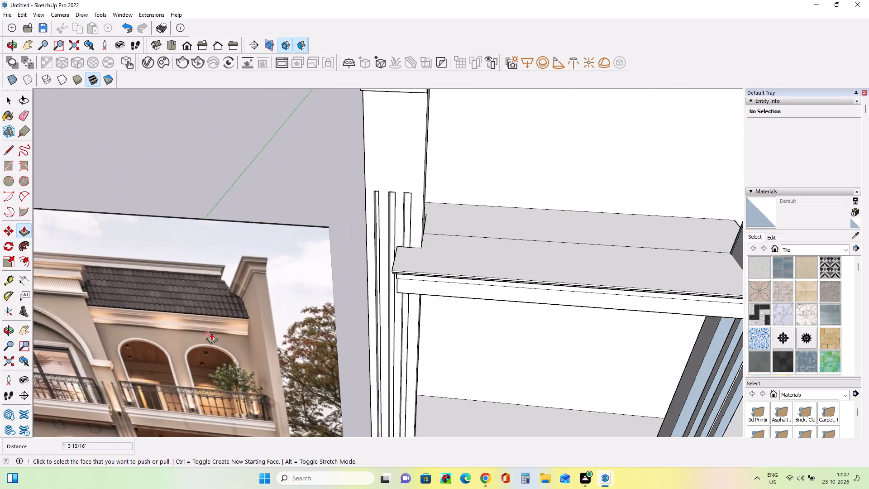
pyautogui.scroll(-17, 191, 348)
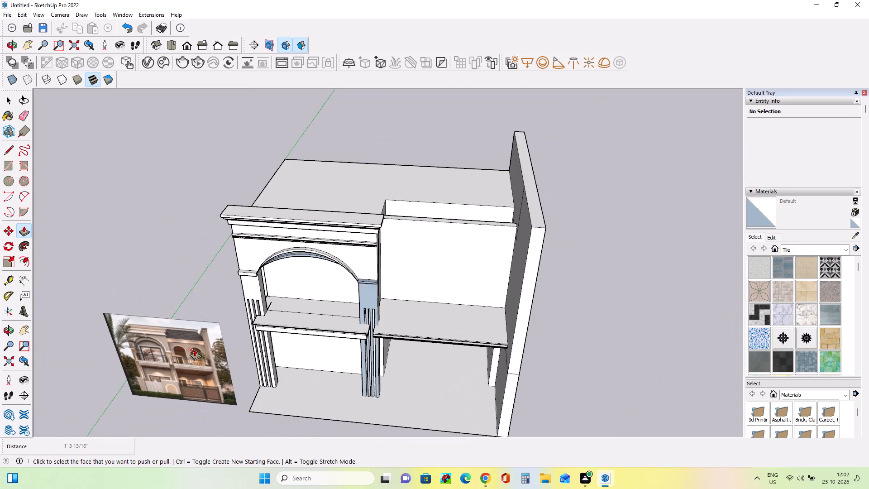
pyautogui.moveTo(446, 332); pyautogui.dragTo(468, 281, button='middle')
pyautogui.click(447, 283)
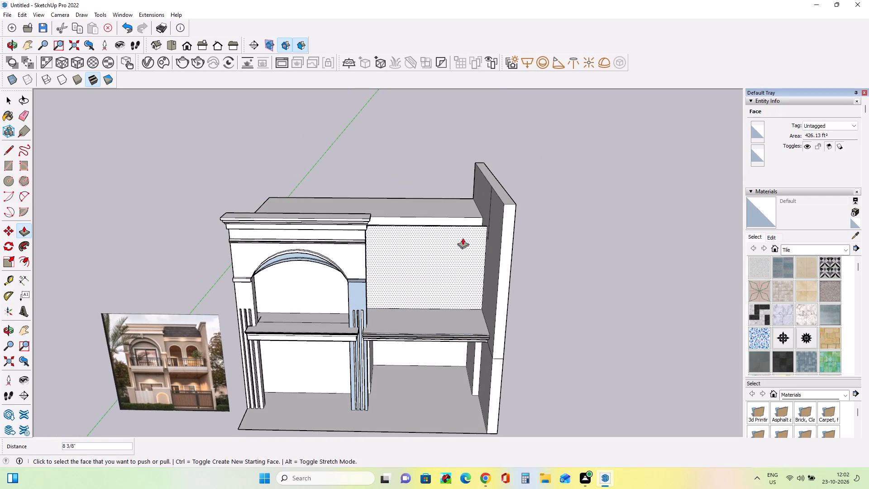
# Examine the upper balcony wall from above and from the front, alongside the reference photo.
pyautogui.moveTo(464, 235); pyautogui.dragTo(476, 345, button='middle')
pyautogui.scroll(3, 392, 259)
pyautogui.scroll(-2, 392, 267)
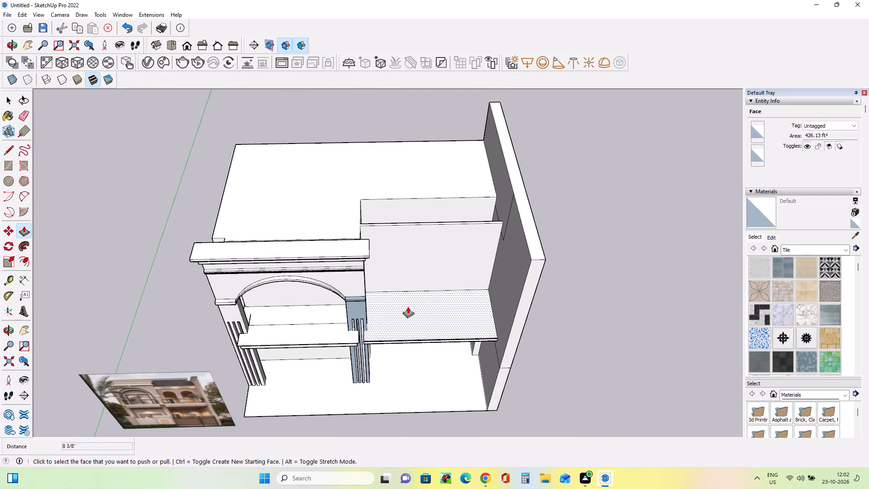
pyautogui.moveTo(408, 307); pyautogui.dragTo(435, 214, button='middle')
pyautogui.moveTo(441, 316); pyautogui.dragTo(377, 284, button='middle')
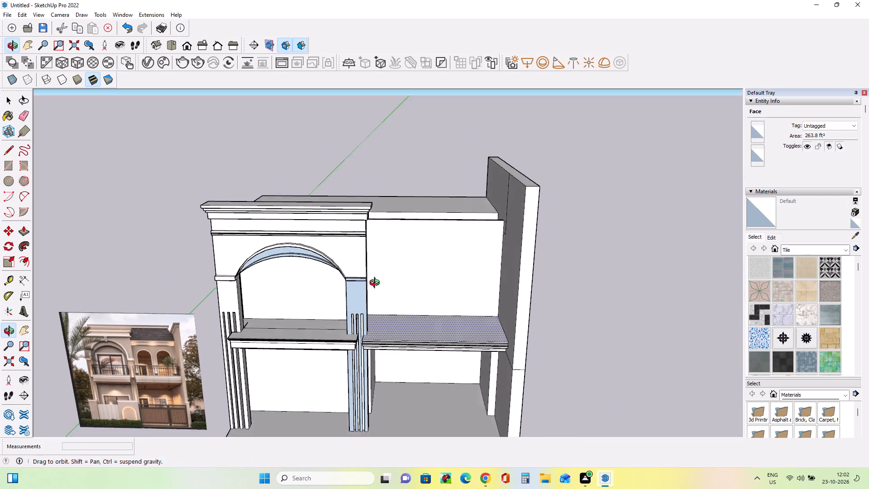
pyautogui.moveTo(377, 284); pyautogui.dragTo(379, 294, button='middle')
pyautogui.moveTo(414, 279); pyautogui.dragTo(428, 287, button='middle')
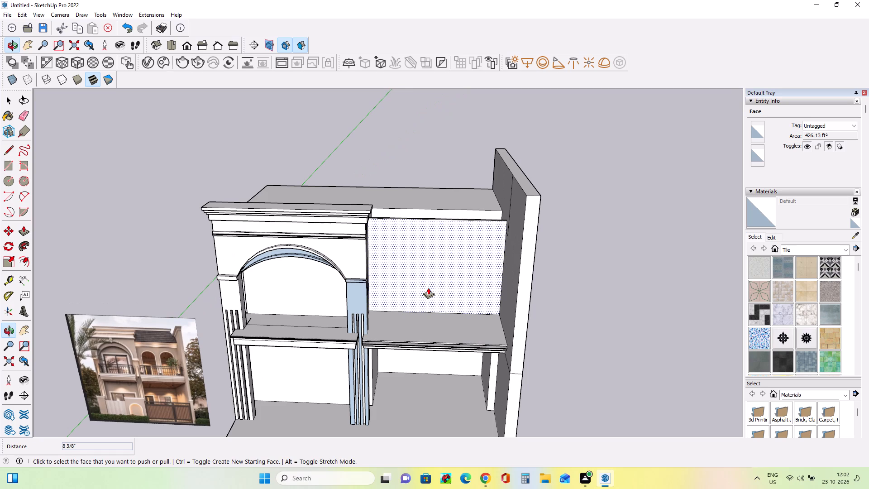
pyautogui.moveTo(426, 288); pyautogui.dragTo(439, 271, button='middle')
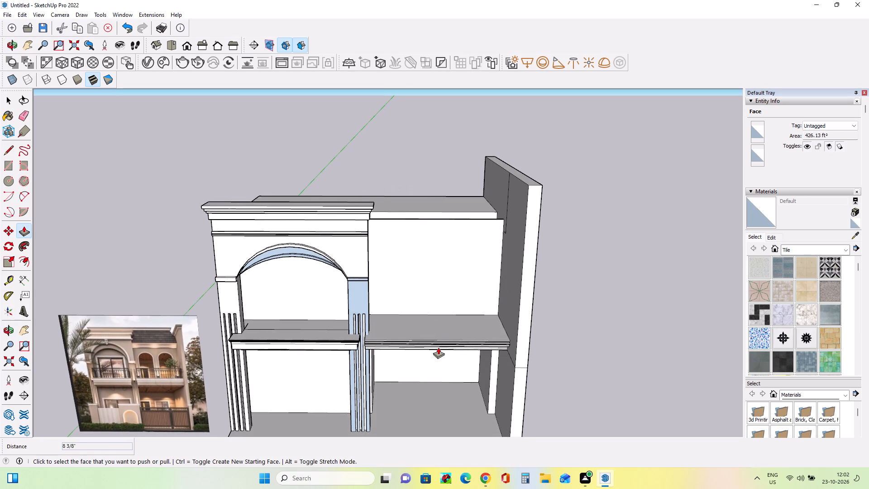
pyautogui.moveTo(441, 343); pyautogui.dragTo(452, 330, button='middle')
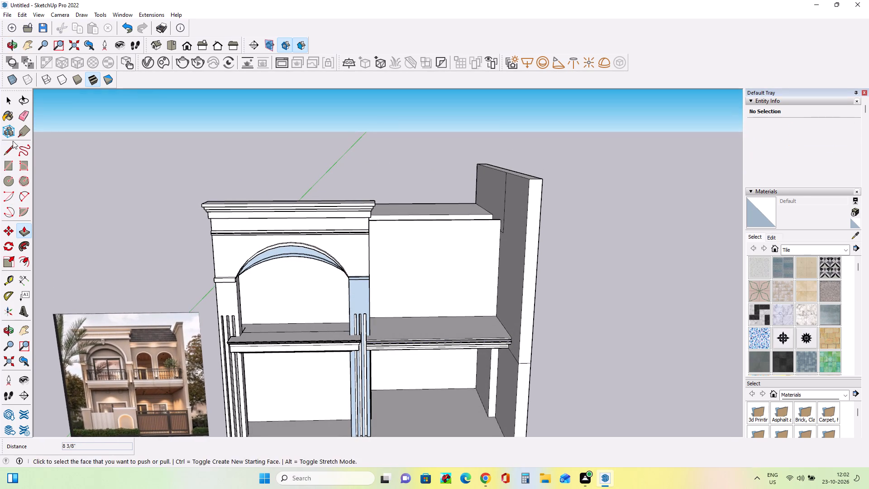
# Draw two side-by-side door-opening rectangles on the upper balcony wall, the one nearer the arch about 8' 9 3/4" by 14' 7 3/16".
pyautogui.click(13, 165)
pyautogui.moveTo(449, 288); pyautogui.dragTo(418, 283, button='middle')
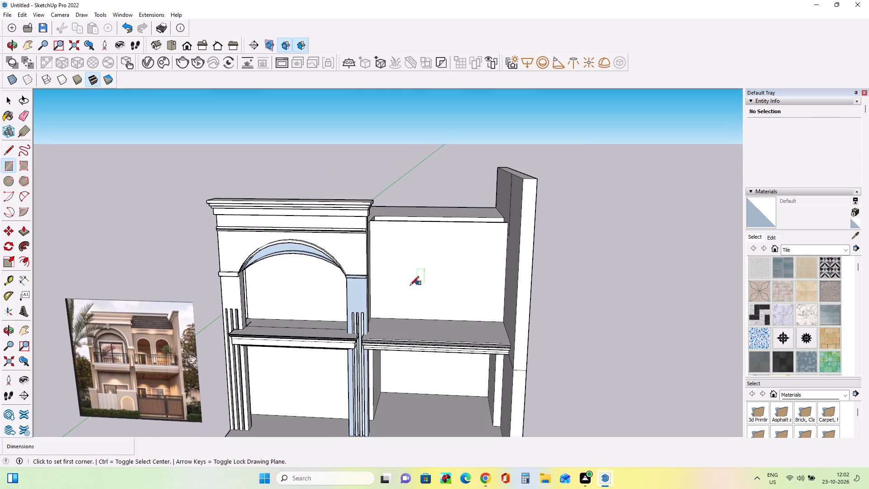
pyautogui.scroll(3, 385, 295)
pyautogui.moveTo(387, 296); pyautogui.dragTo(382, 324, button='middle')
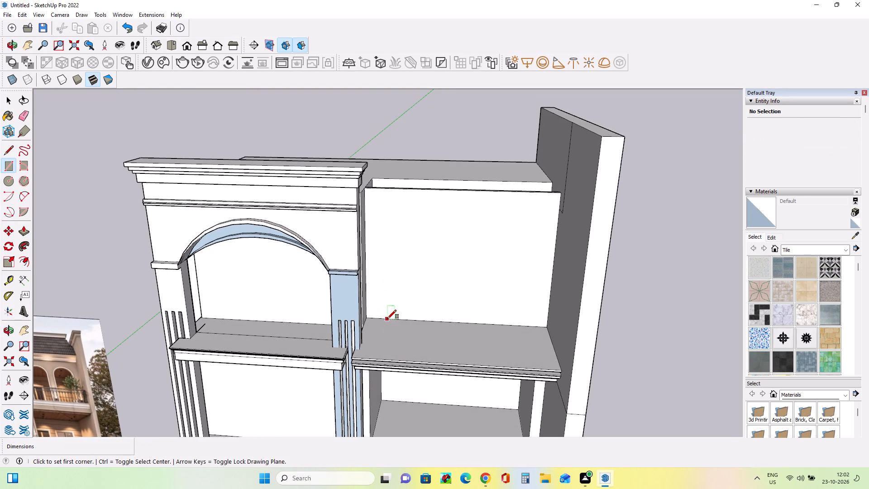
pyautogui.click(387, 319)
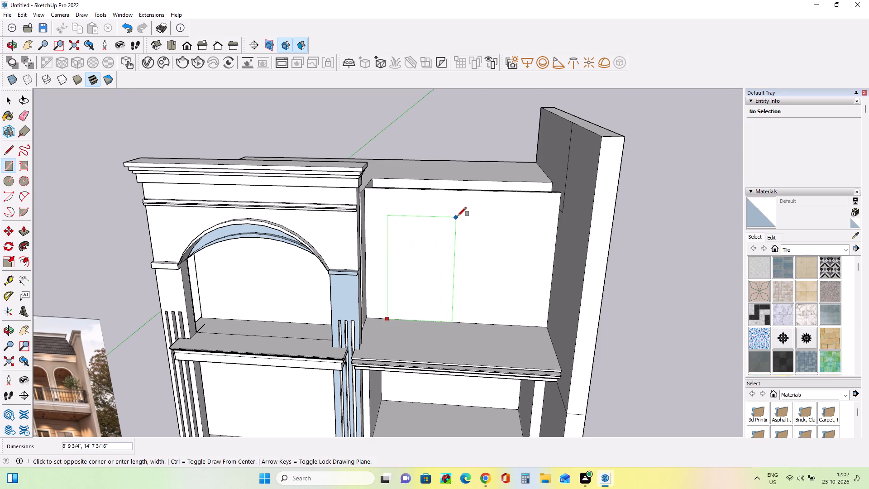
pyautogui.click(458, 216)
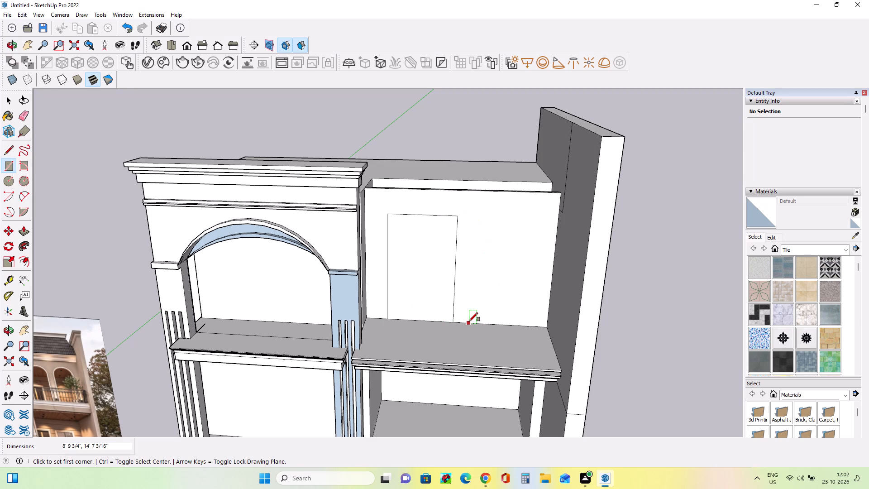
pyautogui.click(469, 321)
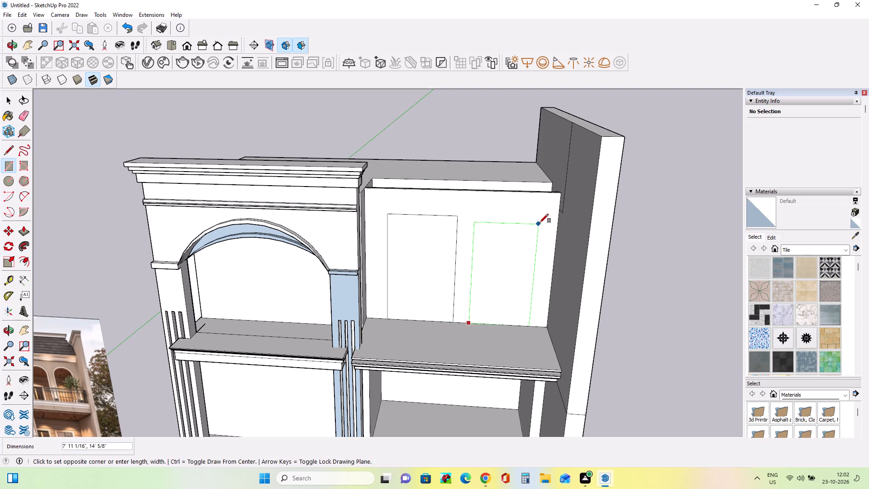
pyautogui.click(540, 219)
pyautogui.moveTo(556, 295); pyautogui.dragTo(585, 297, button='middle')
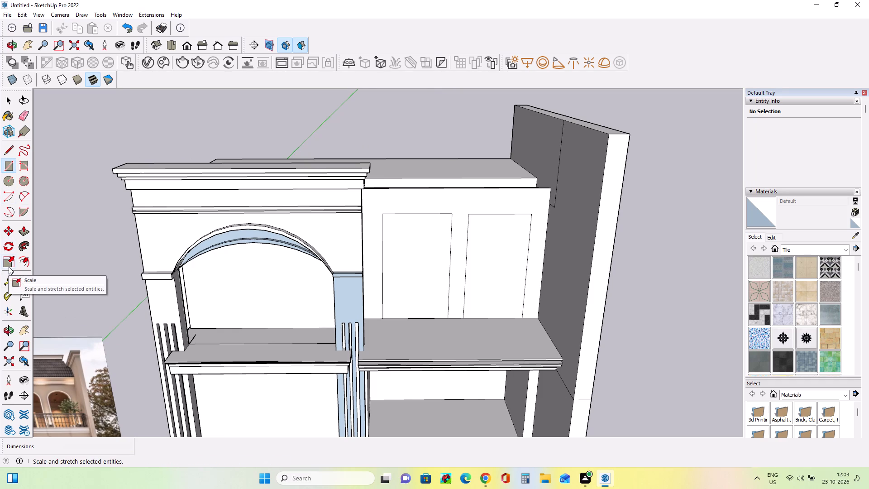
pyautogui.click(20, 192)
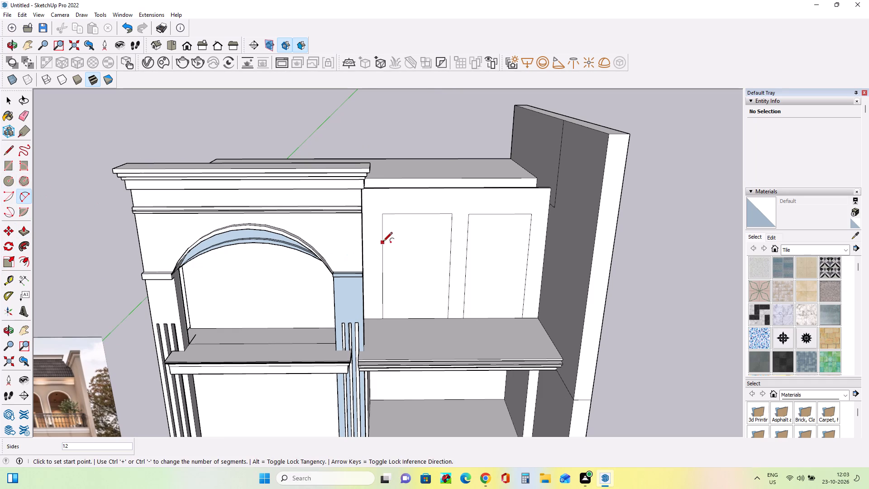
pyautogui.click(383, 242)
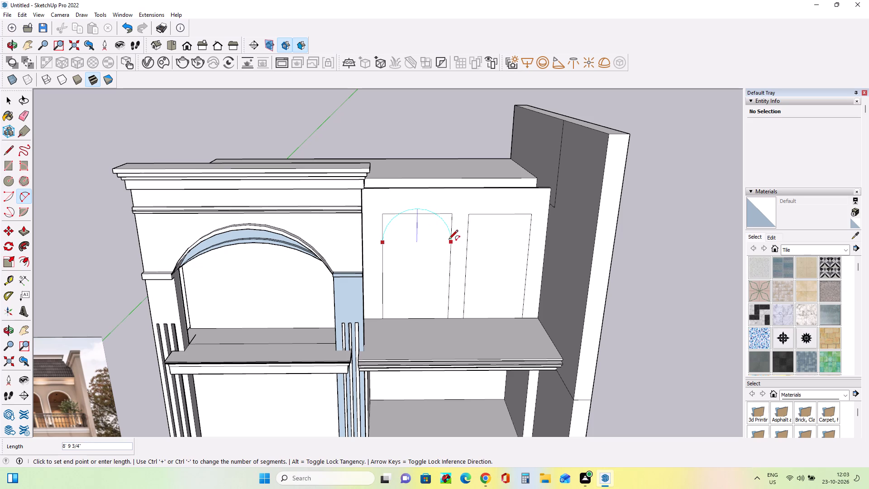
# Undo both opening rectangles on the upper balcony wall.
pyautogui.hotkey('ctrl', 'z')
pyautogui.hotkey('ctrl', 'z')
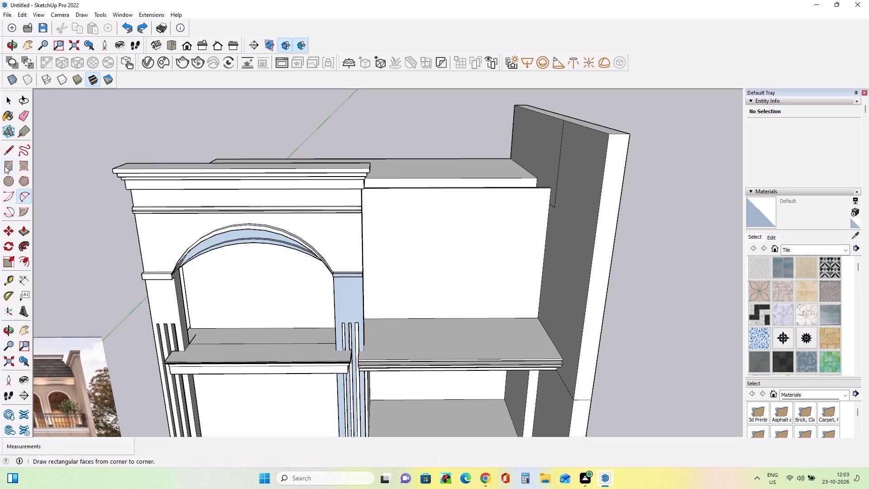
# Draw a door-opening rectangle about 7' 3 7/8" by 13' 2 11/16" up from the balcony floor, on the wall's half nearer the arch.
pyautogui.click(5, 166)
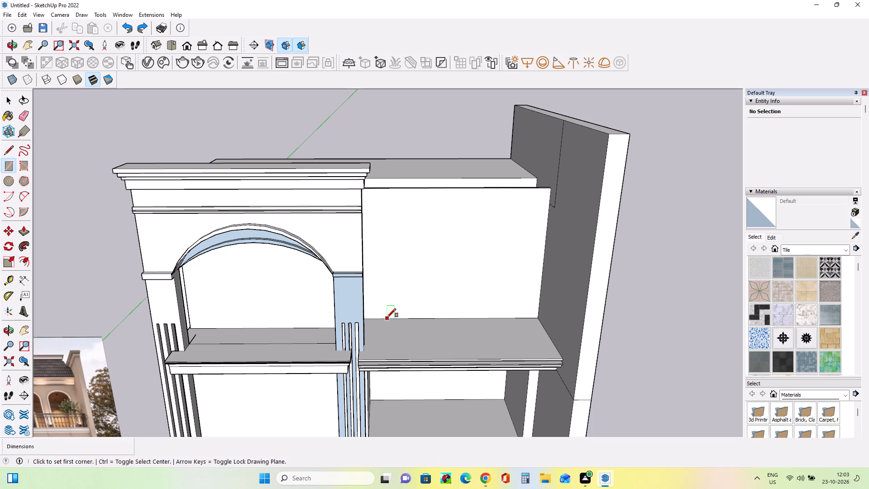
pyautogui.click(387, 317)
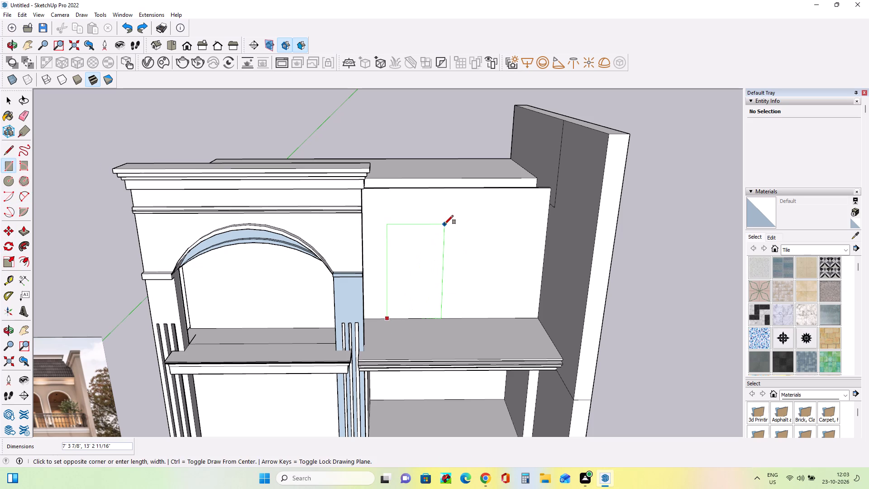
pyautogui.click(444, 224)
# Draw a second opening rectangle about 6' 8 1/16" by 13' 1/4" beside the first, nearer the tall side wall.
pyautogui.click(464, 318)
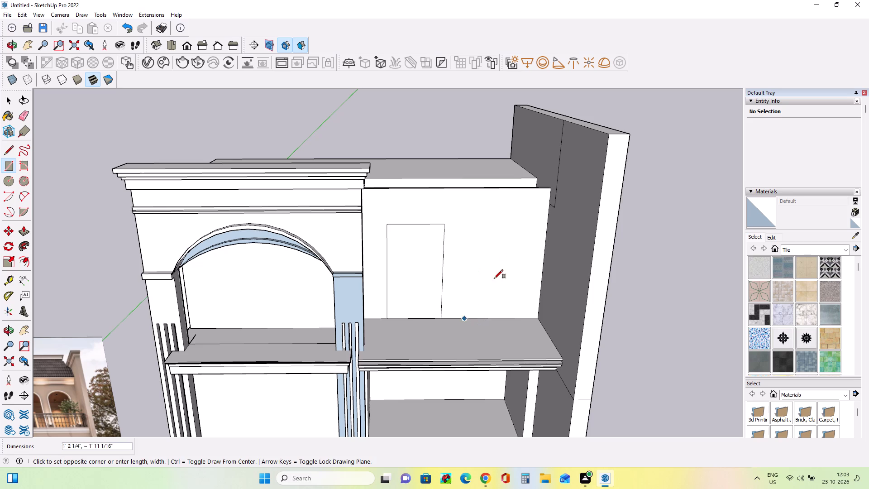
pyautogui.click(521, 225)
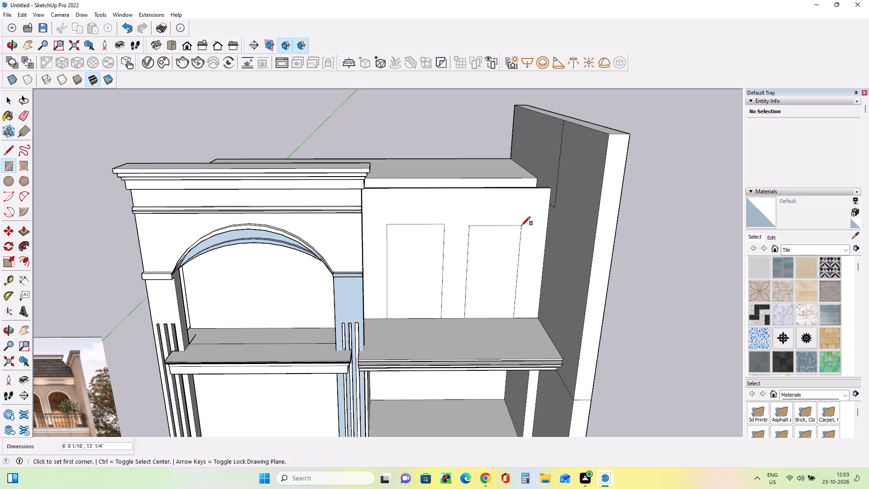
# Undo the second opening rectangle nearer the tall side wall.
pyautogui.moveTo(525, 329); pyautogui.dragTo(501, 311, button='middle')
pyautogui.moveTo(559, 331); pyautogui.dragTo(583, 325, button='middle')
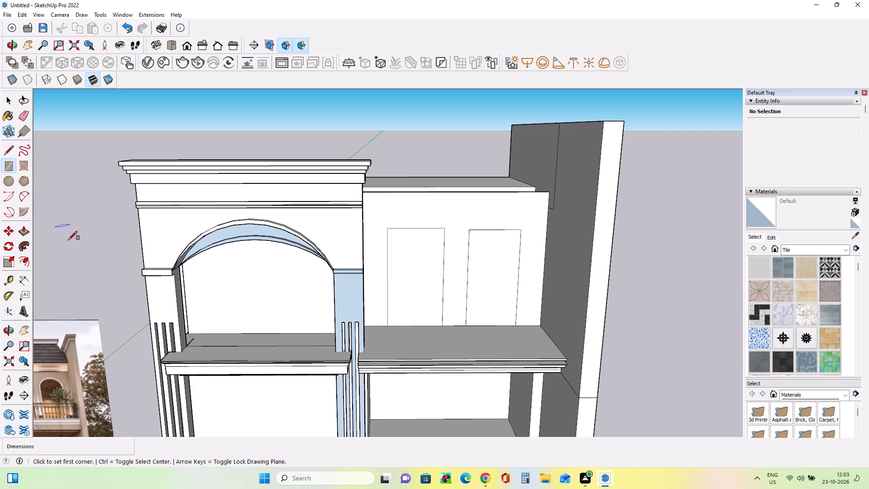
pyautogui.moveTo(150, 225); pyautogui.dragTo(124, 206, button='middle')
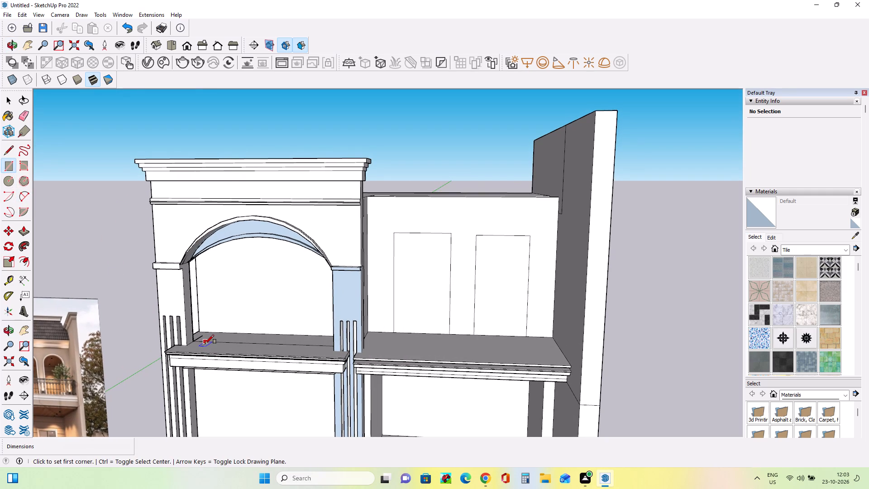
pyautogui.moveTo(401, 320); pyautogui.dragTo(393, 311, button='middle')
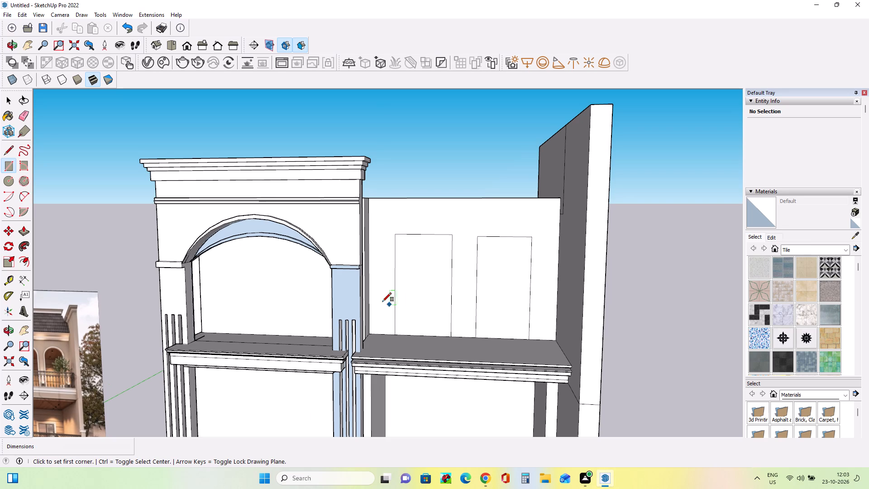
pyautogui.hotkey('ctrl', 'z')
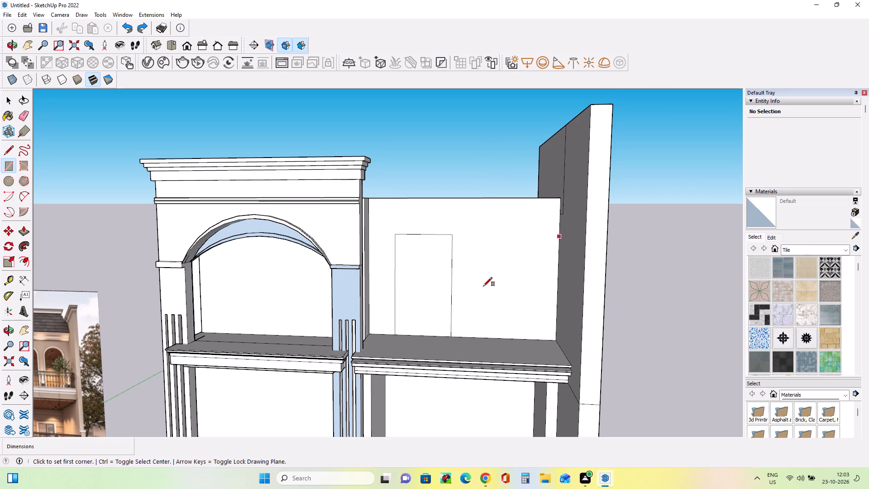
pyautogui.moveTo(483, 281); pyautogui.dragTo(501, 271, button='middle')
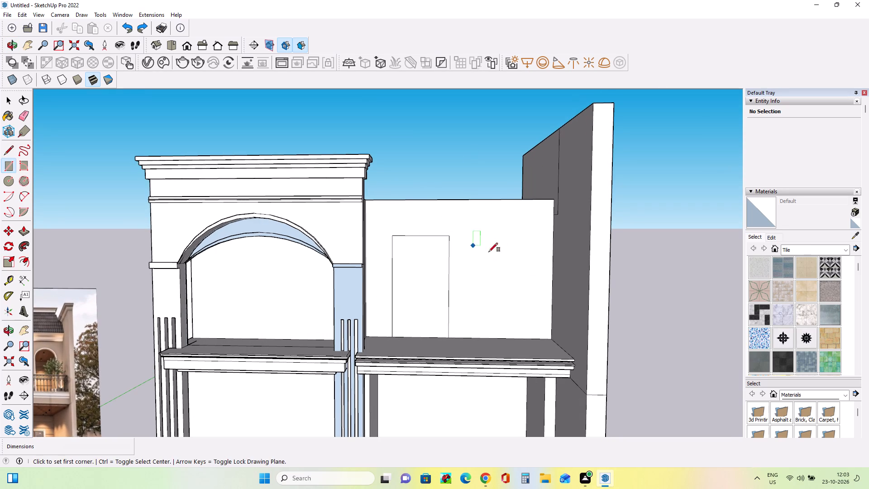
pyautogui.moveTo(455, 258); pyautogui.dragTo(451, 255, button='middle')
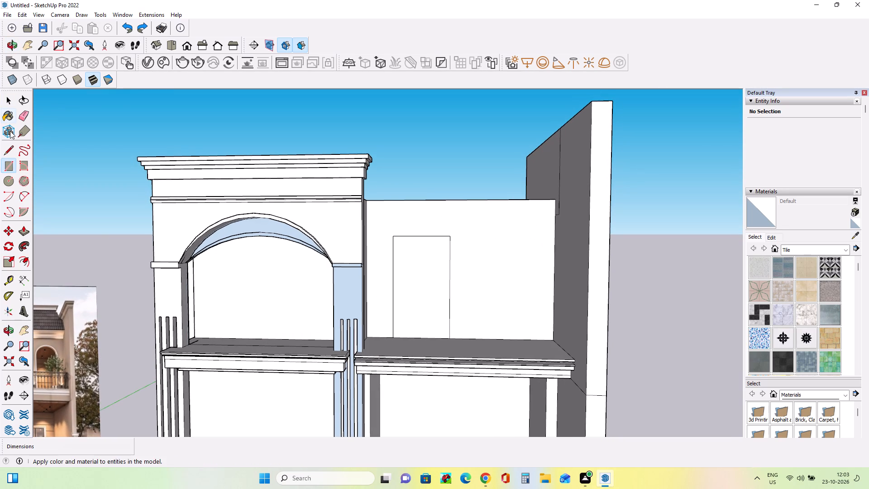
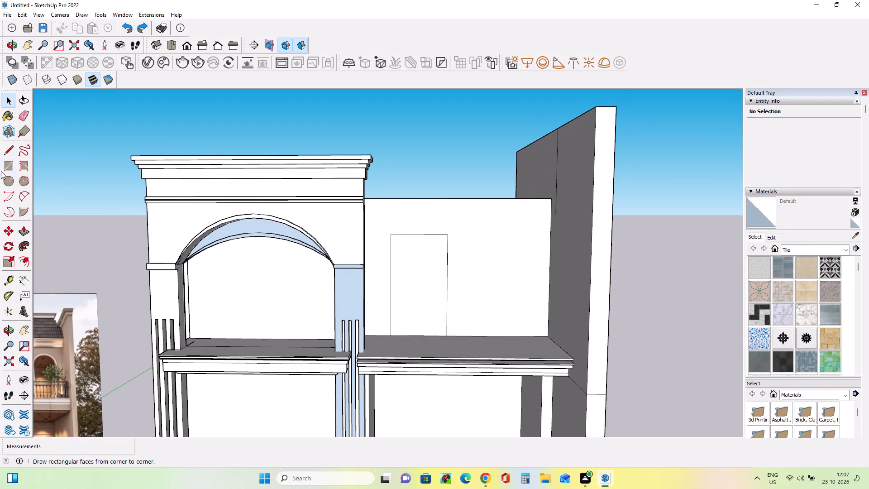
# Copy the door-opening outline's three edges sideways along the balcony floor line, placing the copy nearer the tall side wall.
pyautogui.click(11, 98)
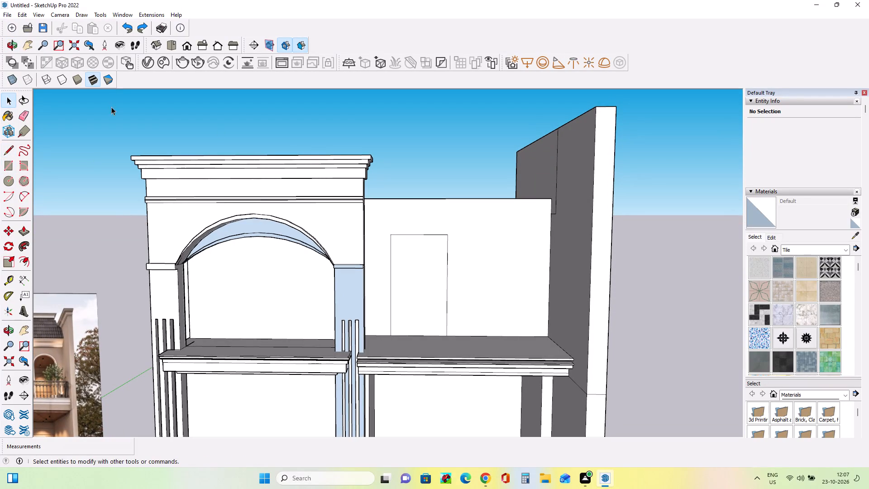
pyautogui.keyDown('ctrl'); pyautogui.click(391, 306); pyautogui.keyUp('ctrl')
pyautogui.keyDown('ctrl'); pyautogui.click(415, 234); pyautogui.keyUp('ctrl')
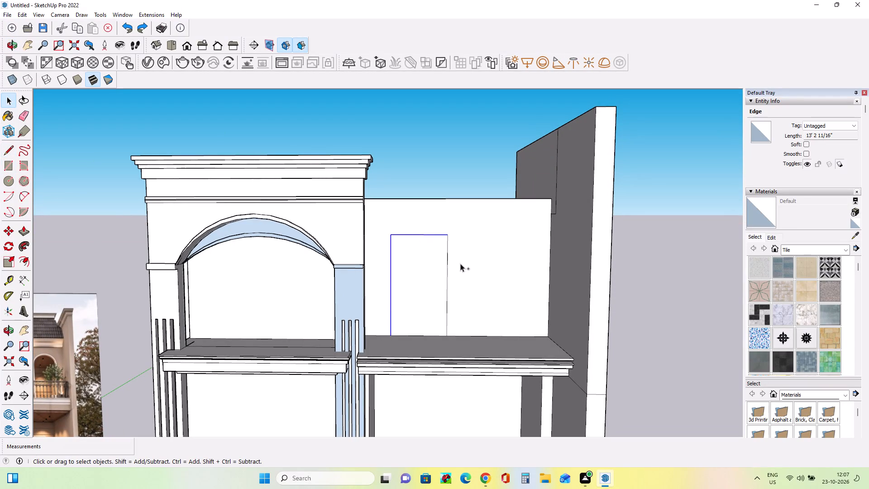
pyautogui.keyDown('ctrl'); pyautogui.click(448, 291); pyautogui.keyUp('ctrl')
pyautogui.keyDown('ctrl'); pyautogui.moveTo(454, 334); pyautogui.dragTo(453, 355, button='middle'); pyautogui.keyUp('ctrl')
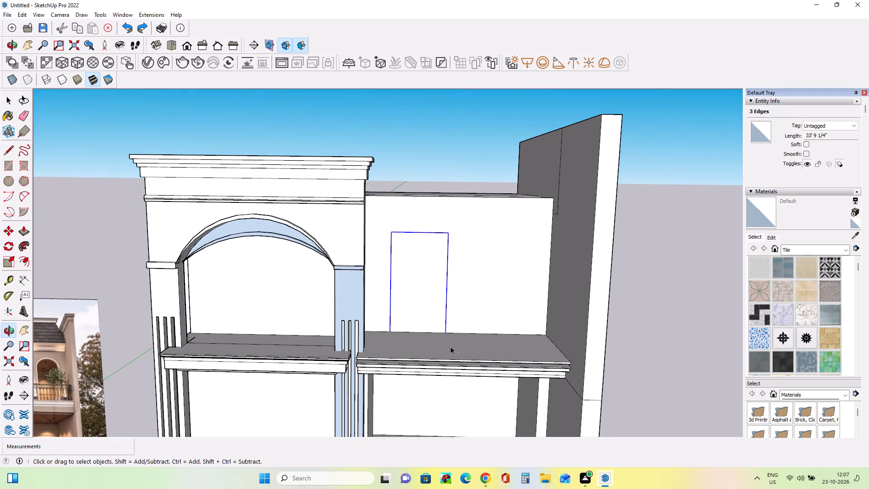
pyautogui.click(14, 231)
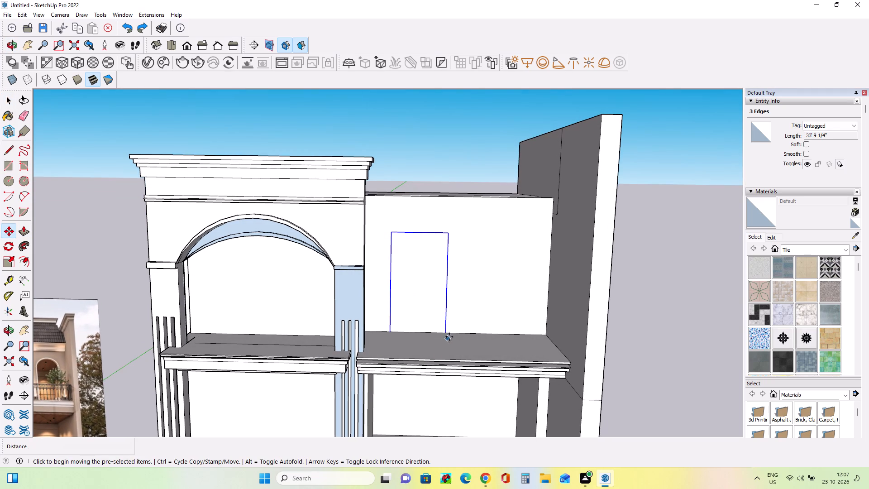
pyautogui.click(449, 334)
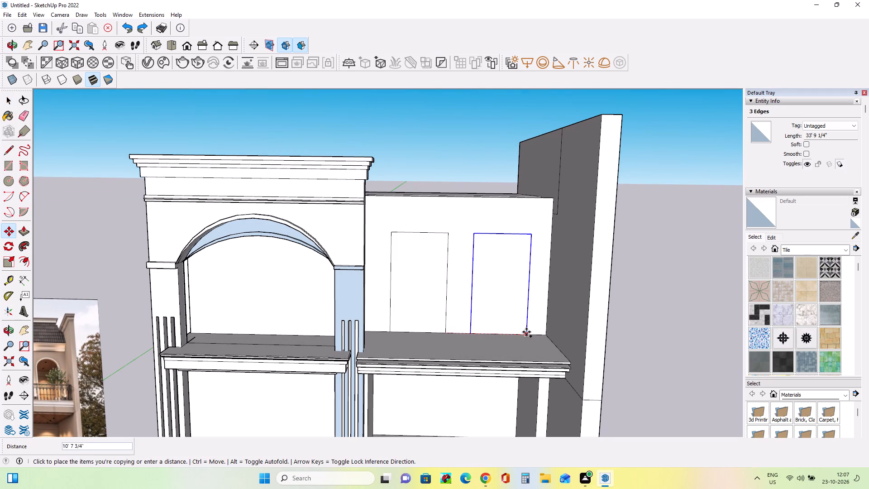
pyautogui.click(521, 332)
pyautogui.moveTo(526, 359); pyautogui.dragTo(533, 374, button='middle')
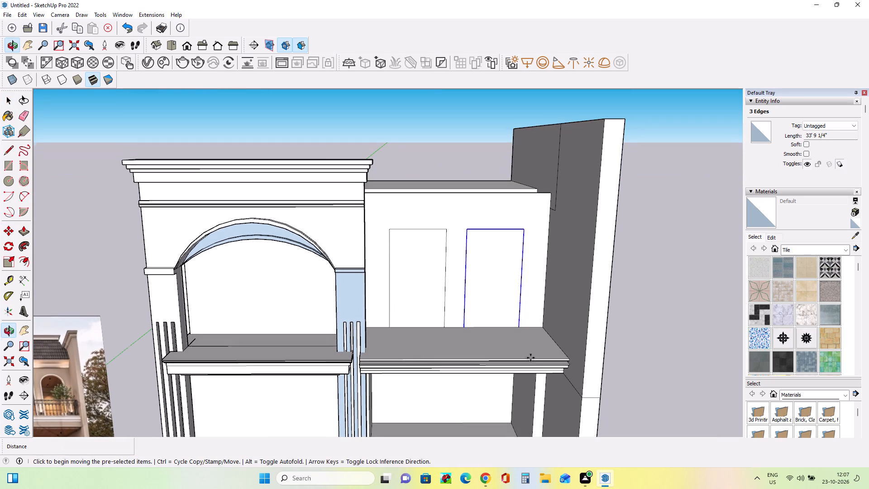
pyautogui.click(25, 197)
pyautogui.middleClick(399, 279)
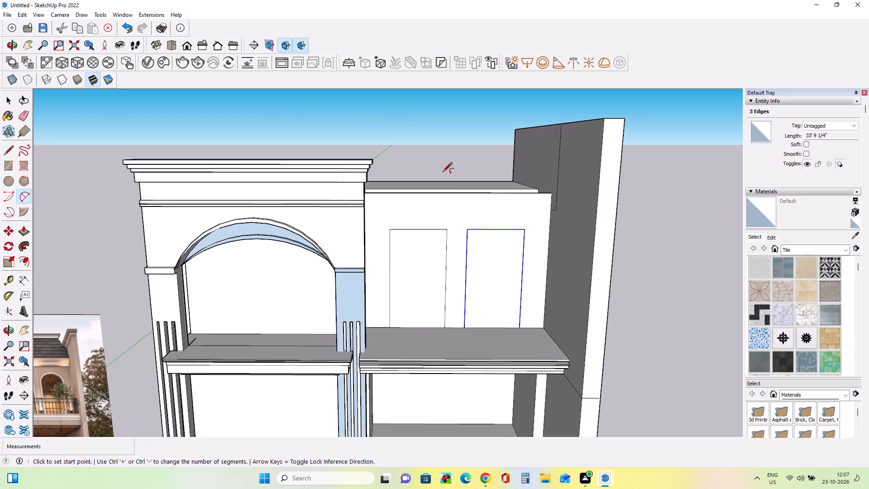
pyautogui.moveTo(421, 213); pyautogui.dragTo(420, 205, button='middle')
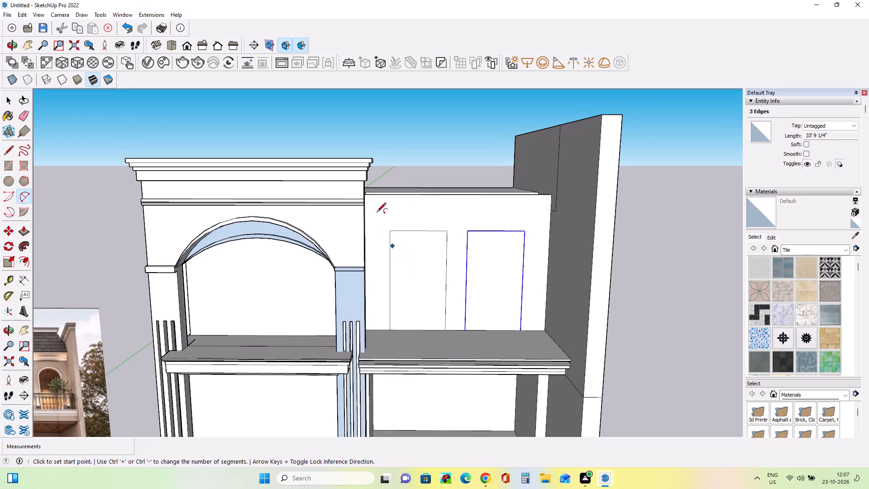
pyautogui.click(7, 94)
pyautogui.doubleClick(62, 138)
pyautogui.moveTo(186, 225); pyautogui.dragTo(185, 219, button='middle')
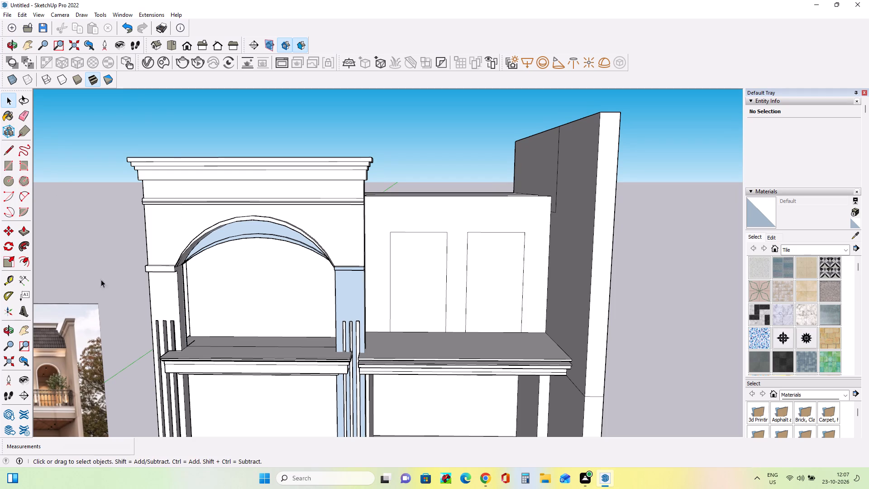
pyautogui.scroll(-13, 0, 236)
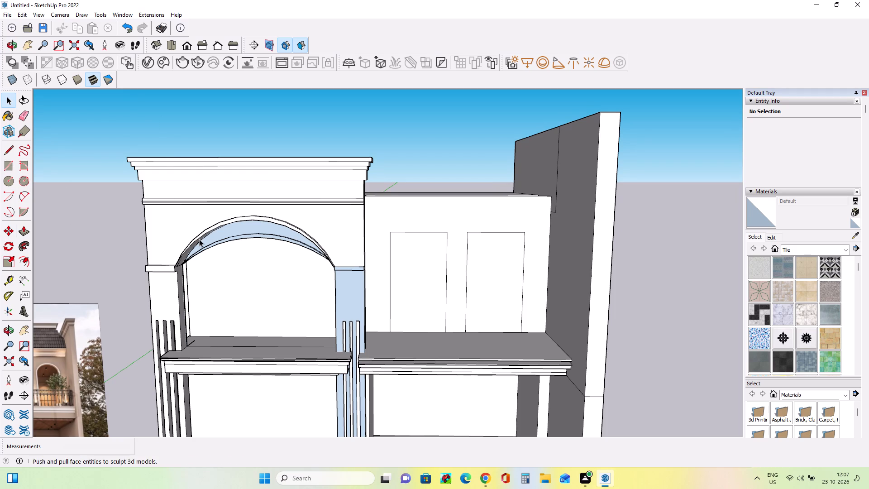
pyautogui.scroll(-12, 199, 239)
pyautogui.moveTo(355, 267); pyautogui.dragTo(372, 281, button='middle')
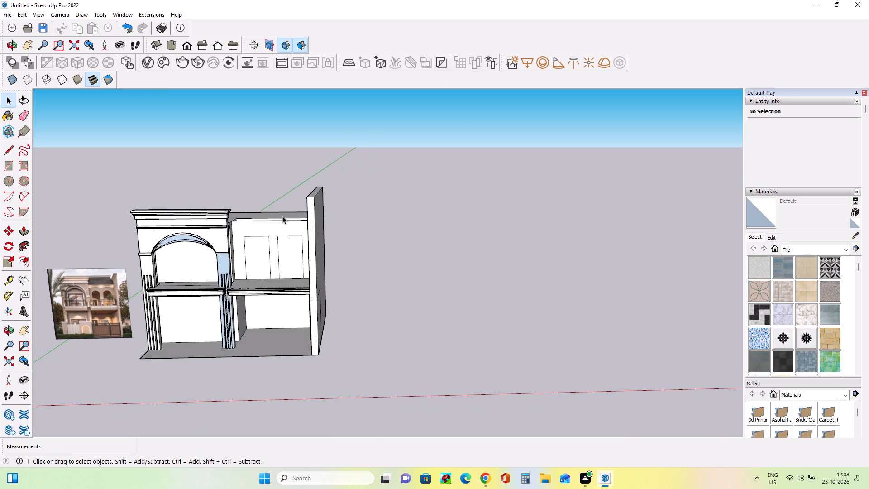
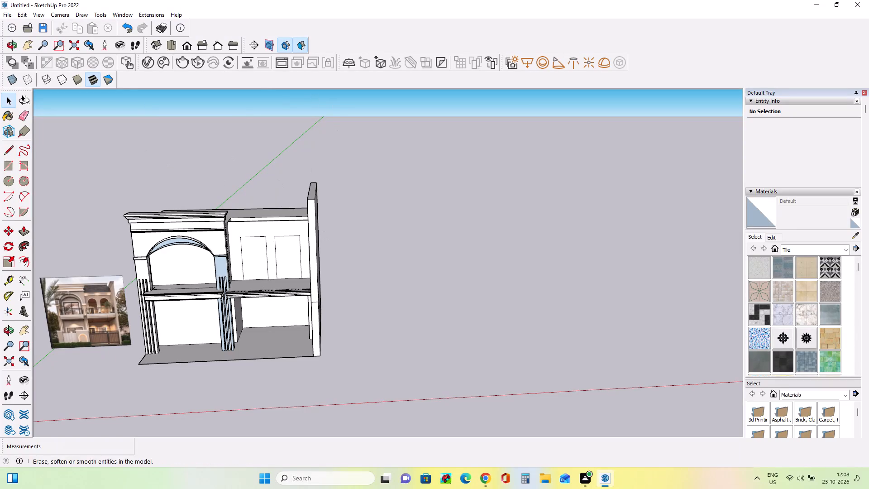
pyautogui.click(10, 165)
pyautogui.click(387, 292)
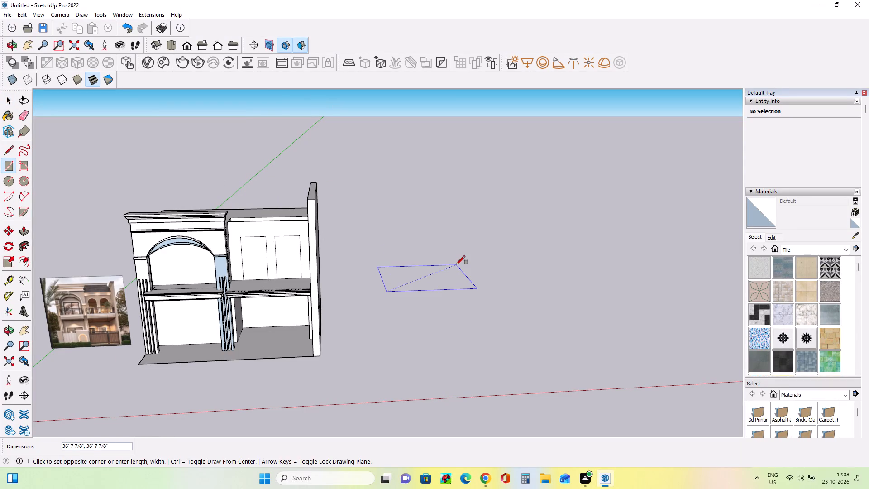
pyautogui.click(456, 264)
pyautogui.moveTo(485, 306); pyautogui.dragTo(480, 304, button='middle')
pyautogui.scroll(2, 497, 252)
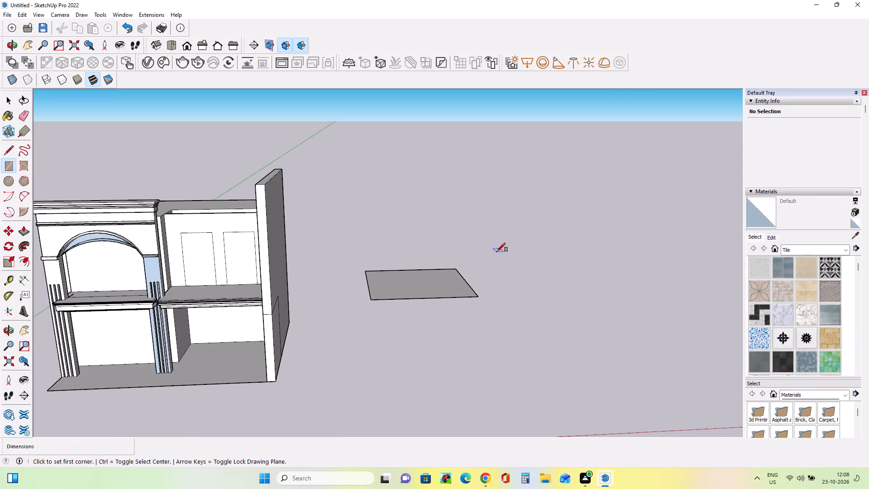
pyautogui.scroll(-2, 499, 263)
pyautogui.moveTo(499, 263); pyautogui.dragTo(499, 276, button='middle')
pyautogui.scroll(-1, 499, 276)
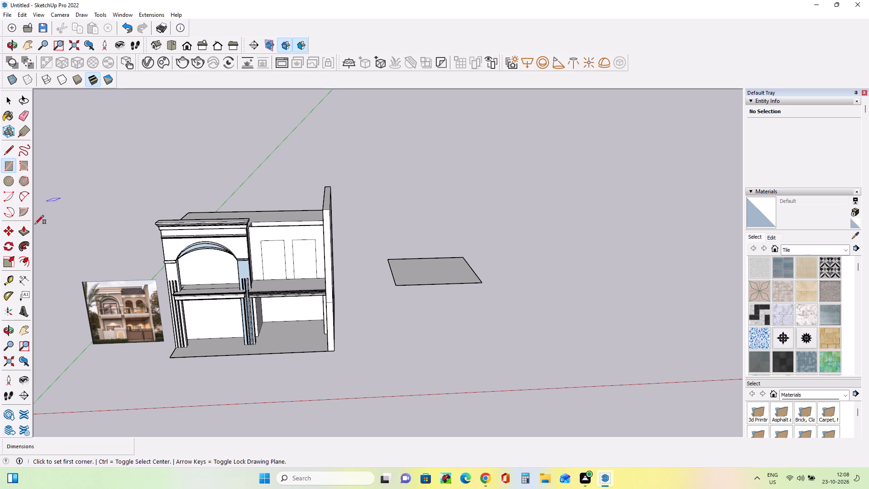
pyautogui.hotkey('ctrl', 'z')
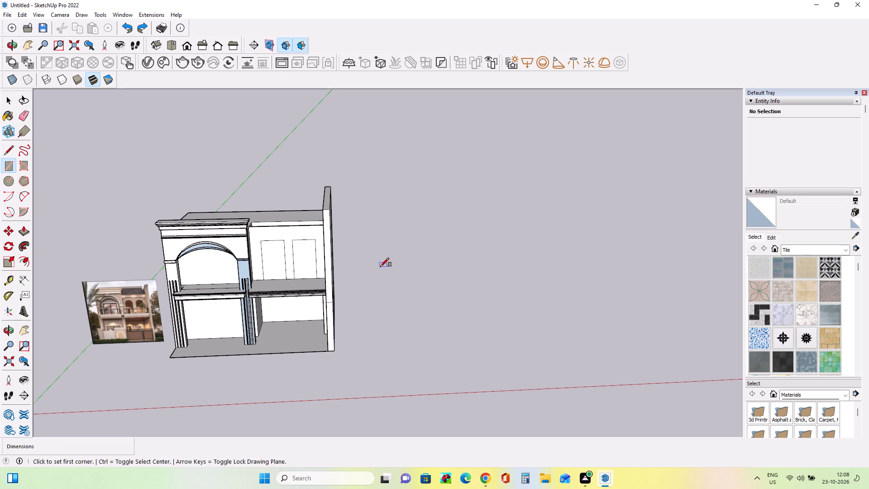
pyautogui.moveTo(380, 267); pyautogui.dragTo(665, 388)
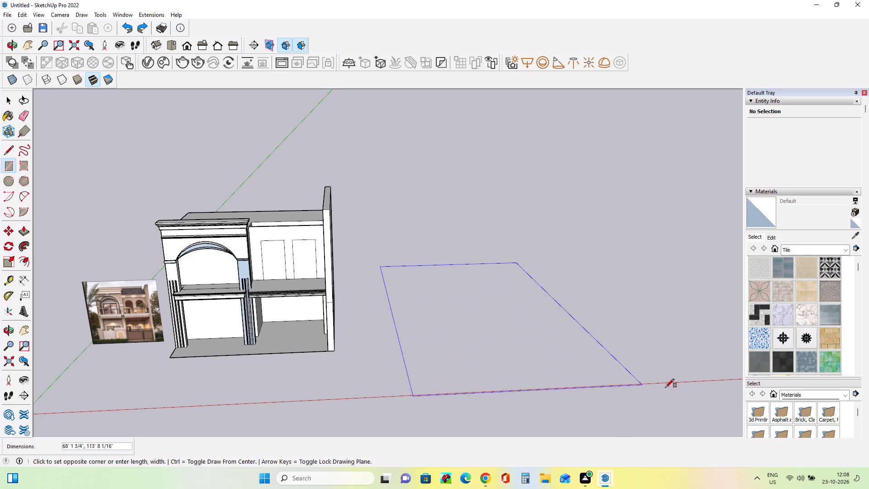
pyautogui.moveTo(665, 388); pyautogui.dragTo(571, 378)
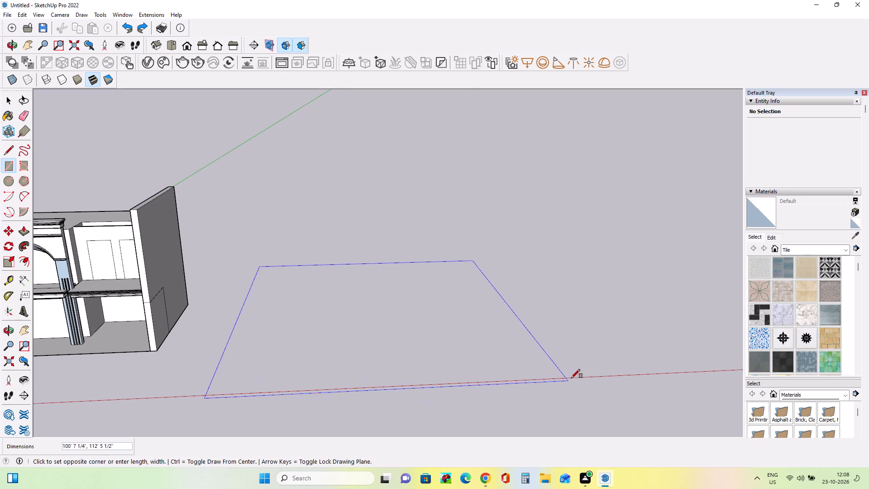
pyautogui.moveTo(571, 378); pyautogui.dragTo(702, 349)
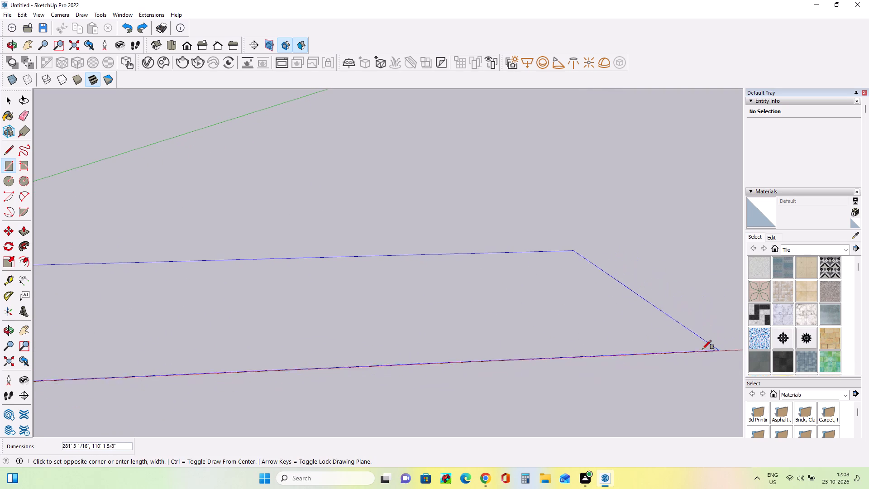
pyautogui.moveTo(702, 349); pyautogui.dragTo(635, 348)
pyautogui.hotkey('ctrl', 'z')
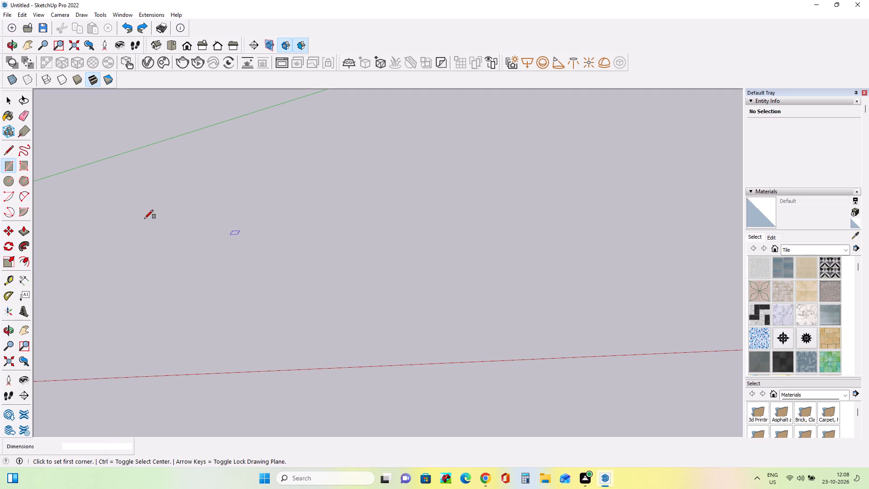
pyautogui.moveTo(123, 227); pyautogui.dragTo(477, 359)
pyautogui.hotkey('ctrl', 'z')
# Draw a large ground rectangle about 188' 8" by 155' 4" away from the house, with its near edge along the red axis.
pyautogui.moveTo(264, 236); pyautogui.dragTo(836, 350)
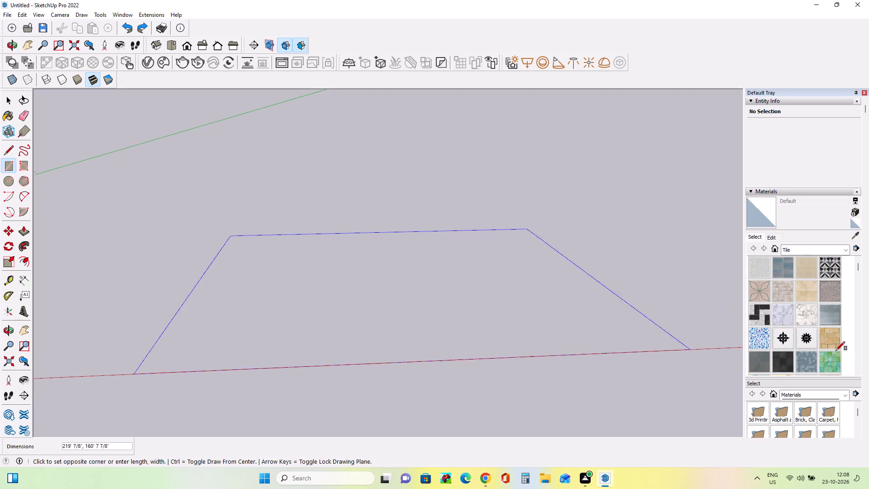
pyautogui.moveTo(836, 350); pyautogui.dragTo(701, 354)
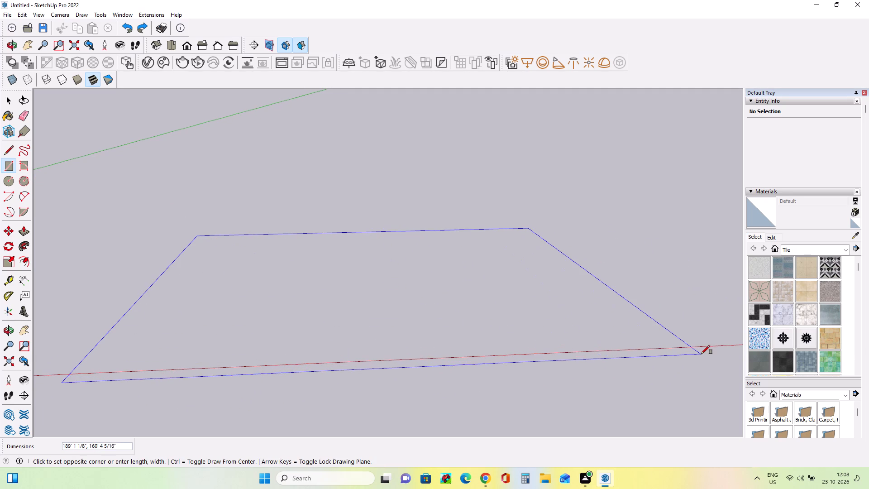
pyautogui.moveTo(701, 354); pyautogui.dragTo(690, 347)
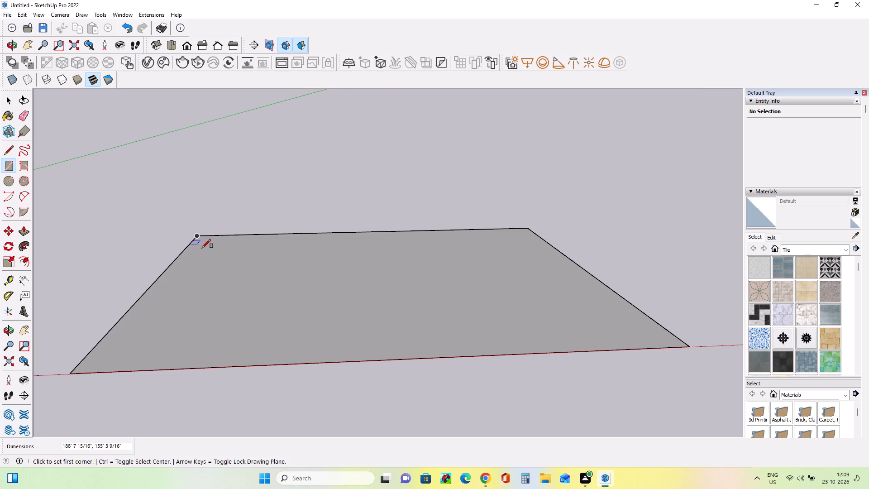
# Draw three nested rectangles inside the large ground rectangle, about 174' by 125', 163' by 106' and 155' by 93'.
pyautogui.moveTo(202, 248); pyautogui.dragTo(588, 313)
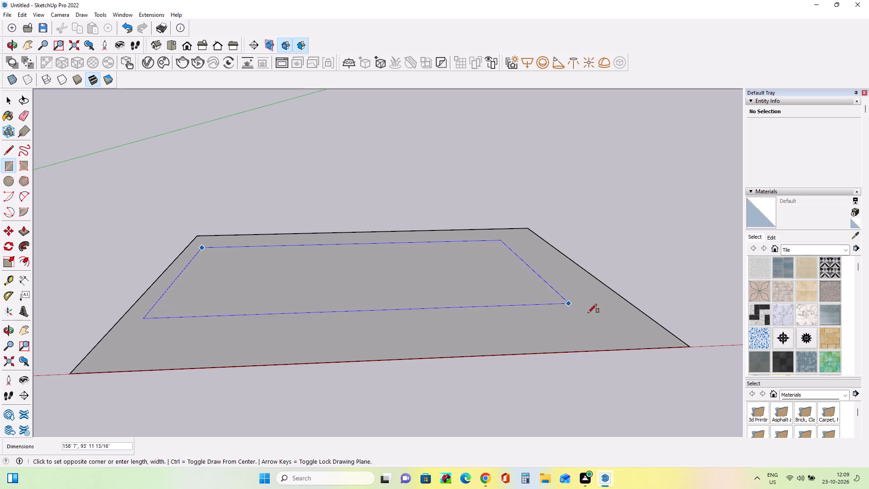
pyautogui.moveTo(588, 313); pyautogui.dragTo(658, 339)
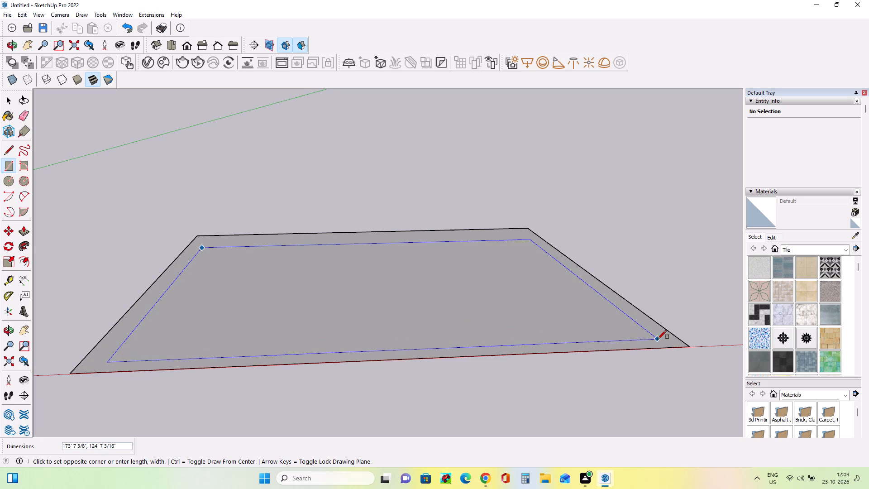
pyautogui.moveTo(658, 339); pyautogui.dragTo(659, 339)
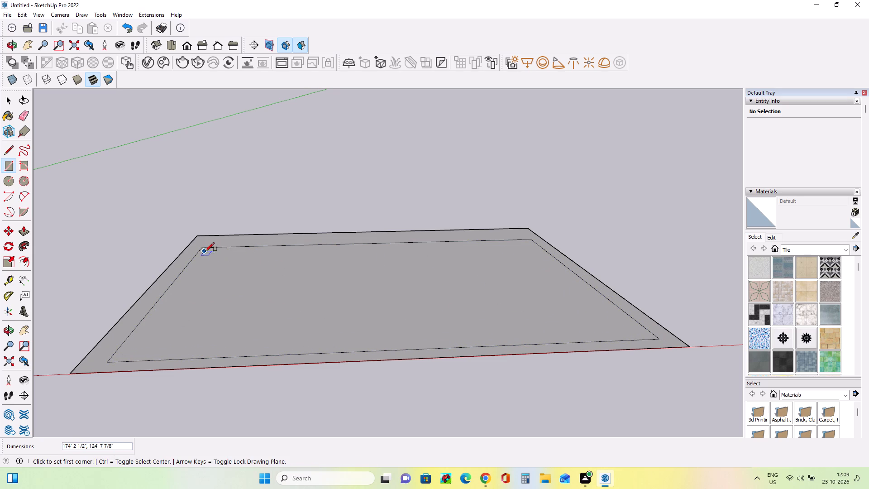
pyautogui.moveTo(206, 255); pyautogui.dragTo(576, 332)
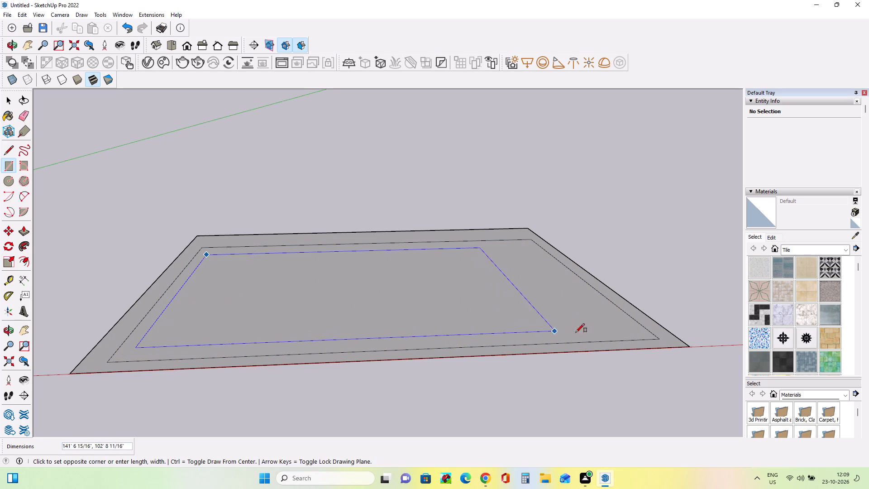
pyautogui.moveTo(576, 332); pyautogui.dragTo(635, 333)
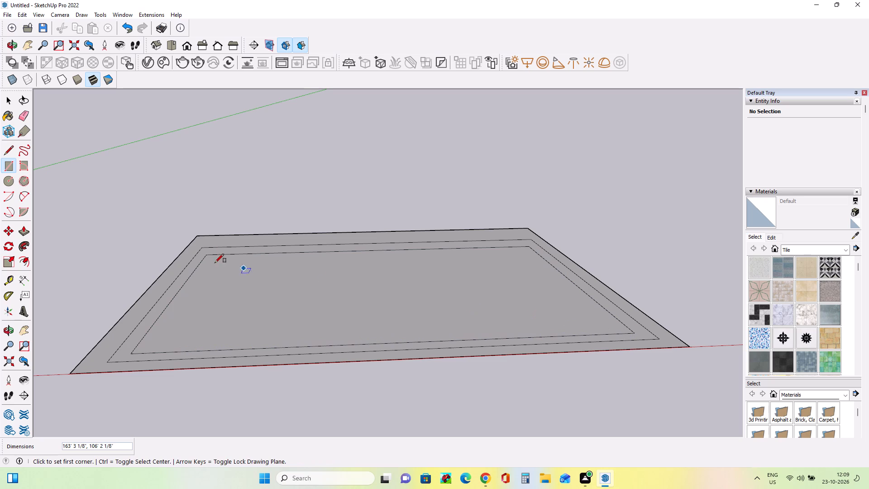
pyautogui.moveTo(211, 259); pyautogui.dragTo(467, 326)
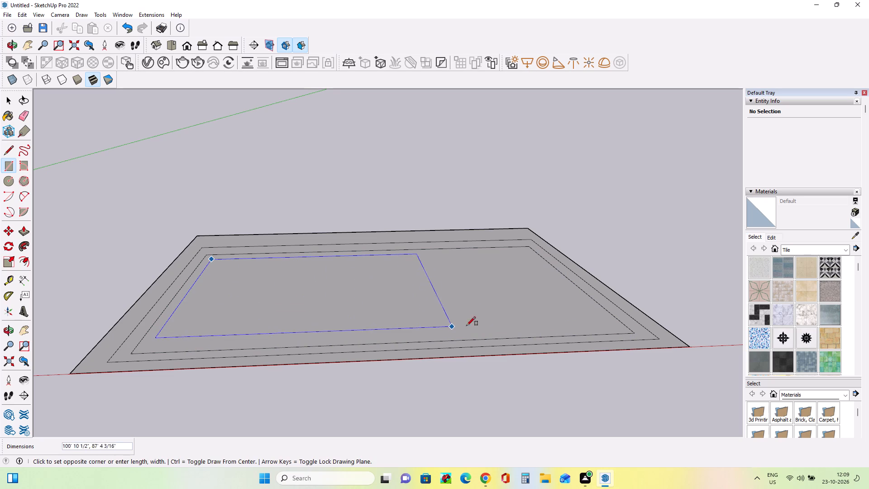
pyautogui.moveTo(467, 326); pyautogui.dragTo(616, 327)
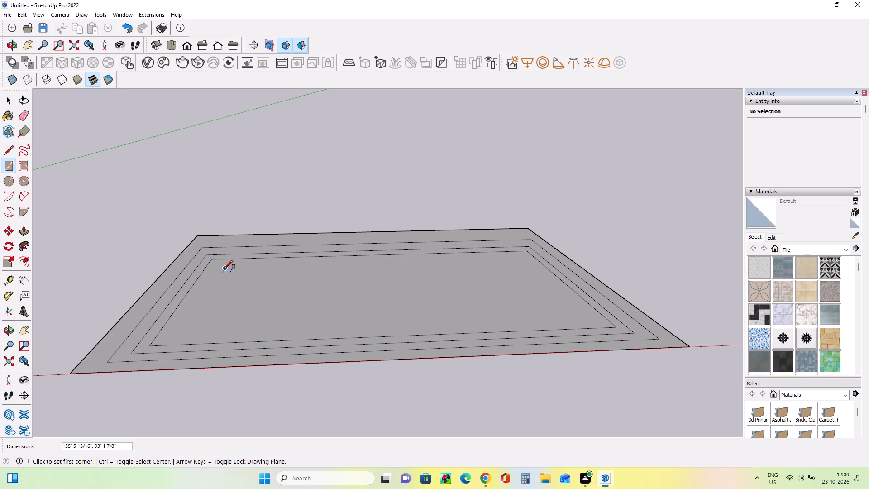
# Draw three more rectangles nested inward on the ground face, about 143' by 75', 133' by 56' and 121' by 32'.
pyautogui.moveTo(217, 267); pyautogui.dragTo(492, 323)
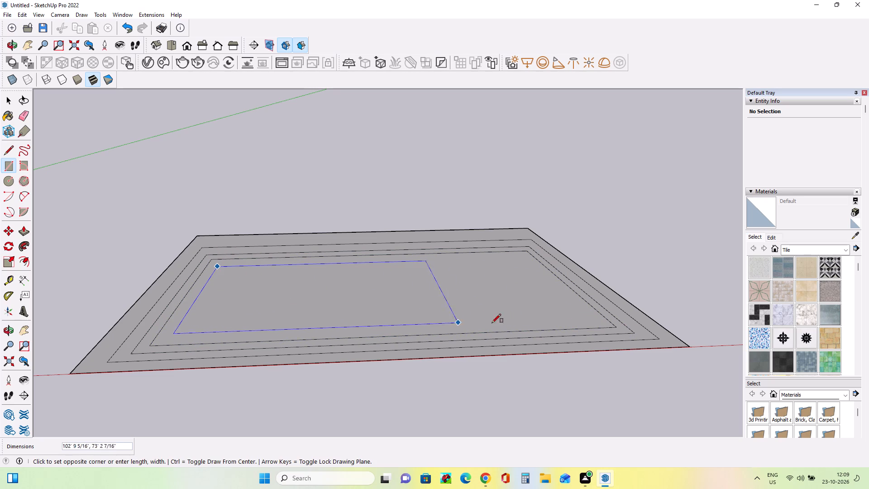
pyautogui.moveTo(492, 323); pyautogui.dragTo(588, 320)
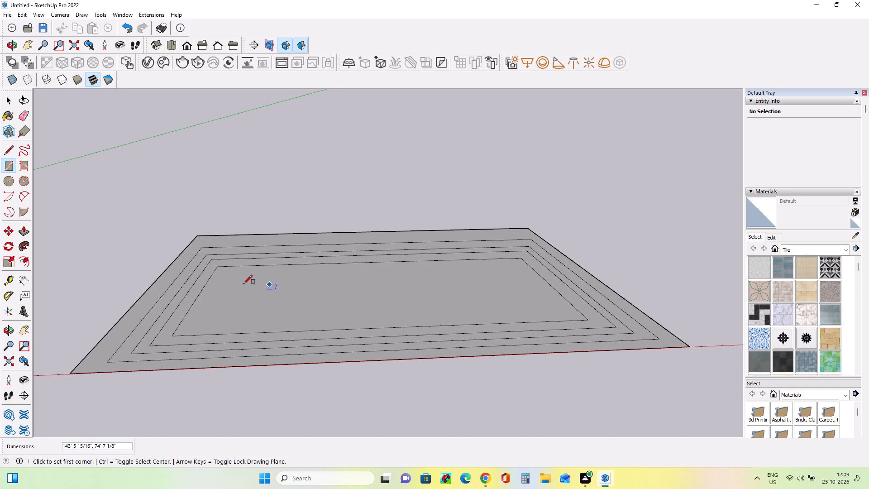
pyautogui.moveTo(221, 275); pyautogui.dragTo(296, 304)
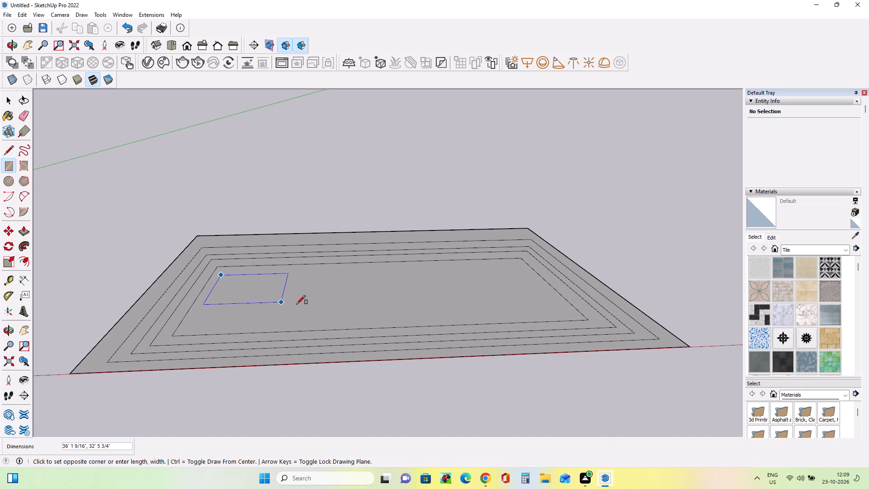
pyautogui.moveTo(296, 304); pyautogui.dragTo(553, 310)
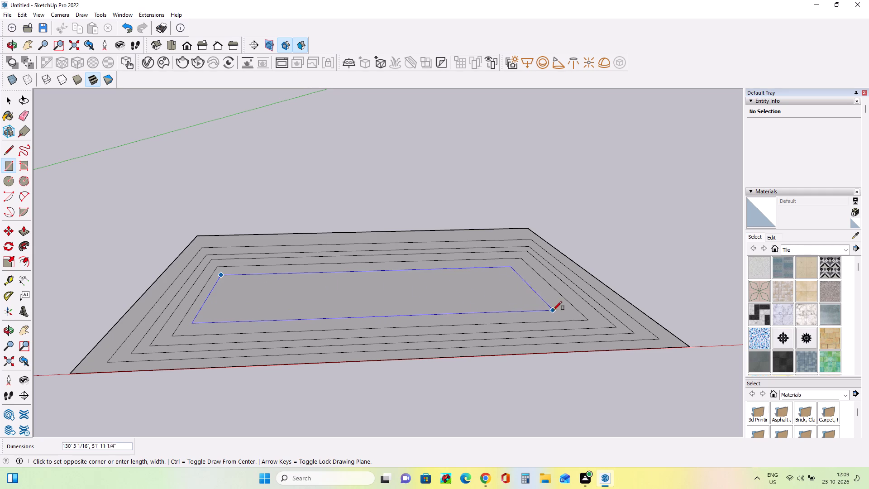
pyautogui.moveTo(553, 310); pyautogui.dragTo(564, 314)
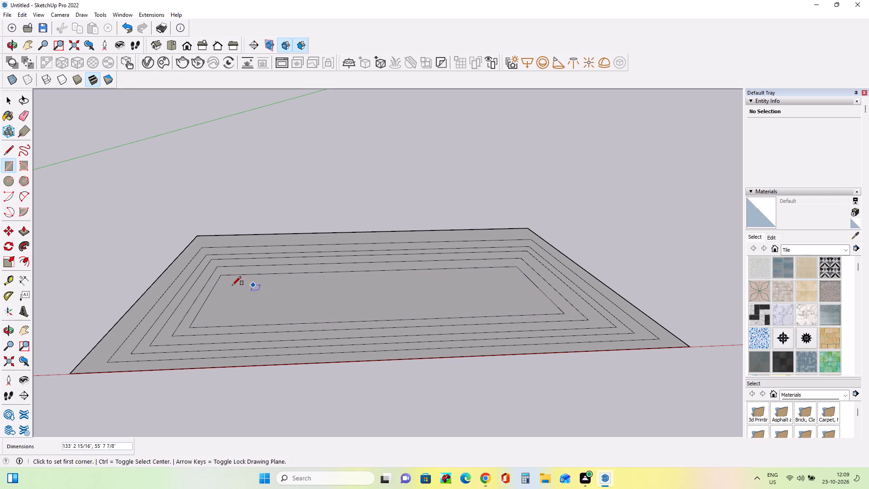
pyautogui.moveTo(229, 285); pyautogui.dragTo(470, 302)
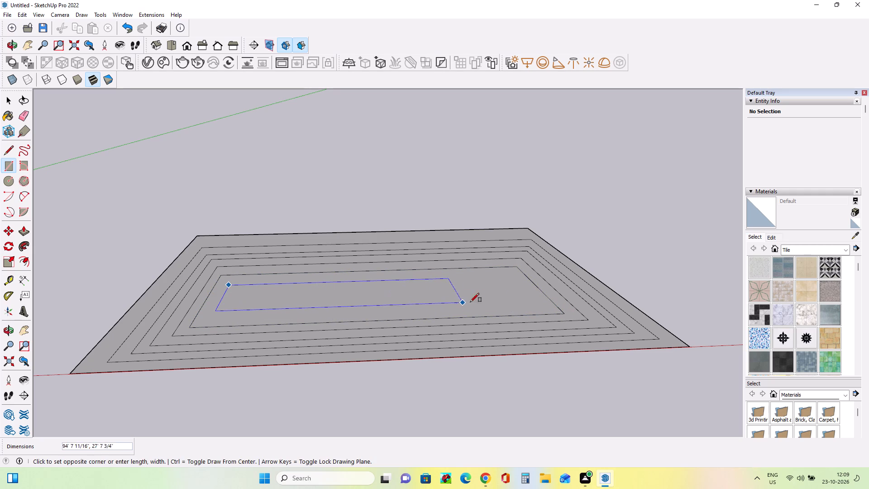
pyautogui.moveTo(470, 302); pyautogui.dragTo(537, 304)
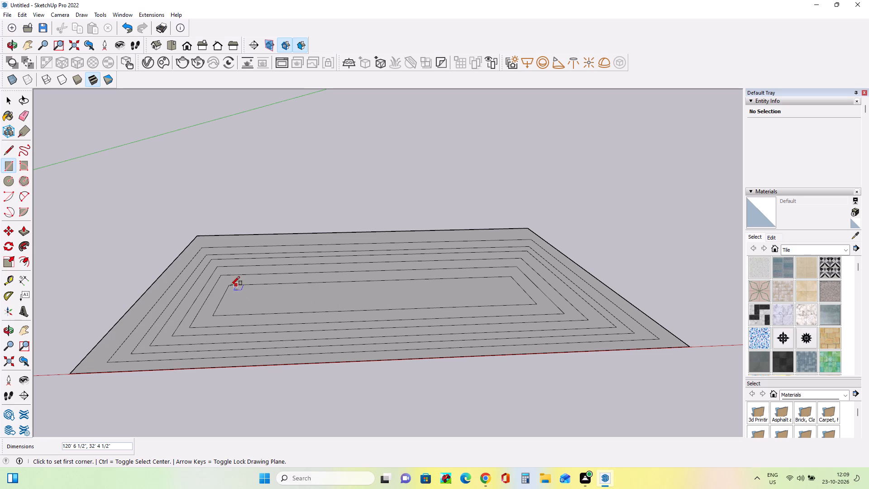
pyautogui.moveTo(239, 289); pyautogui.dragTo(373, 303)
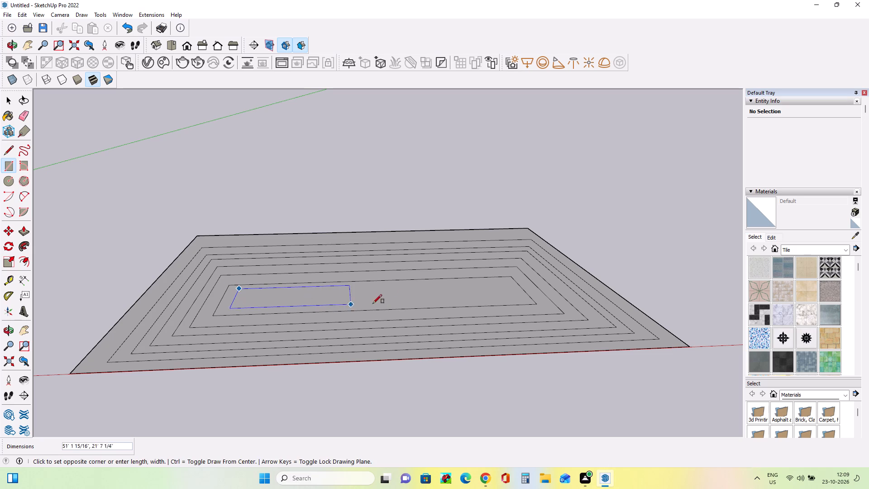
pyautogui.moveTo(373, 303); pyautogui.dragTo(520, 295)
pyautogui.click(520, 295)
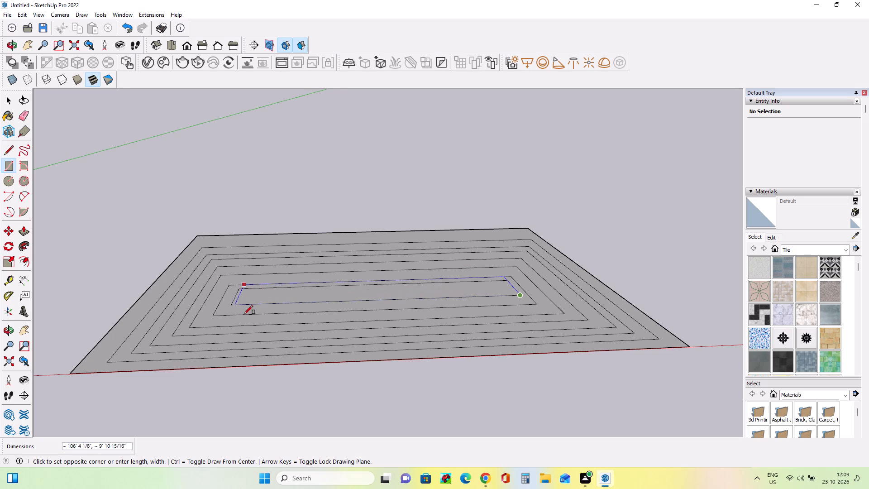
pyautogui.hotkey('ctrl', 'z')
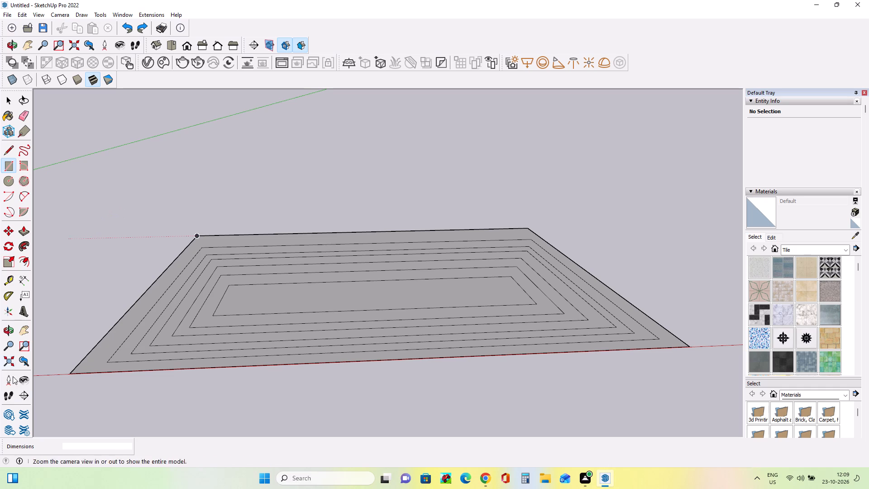
# Draw the two innermost nested rectangles, about 114' 4" by 18' 9" and 106' by 8' 3".
pyautogui.moveTo(236, 290); pyautogui.dragTo(276, 309)
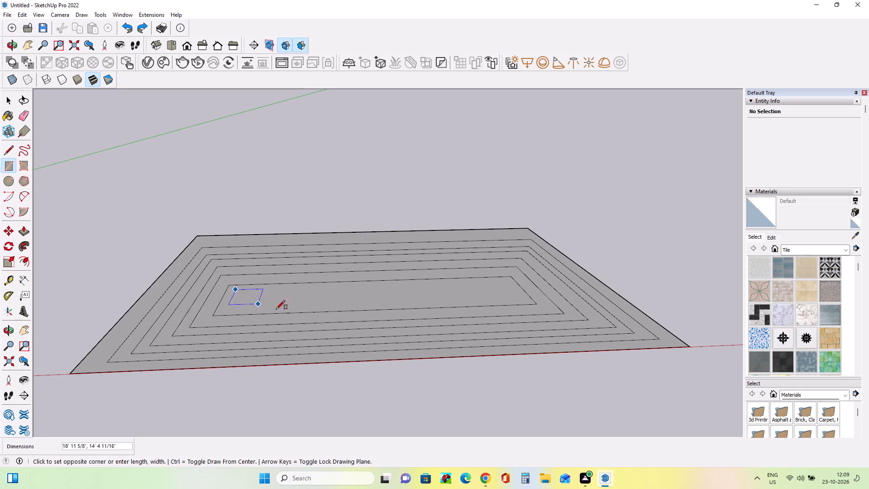
pyautogui.moveTo(276, 309); pyautogui.dragTo(524, 297)
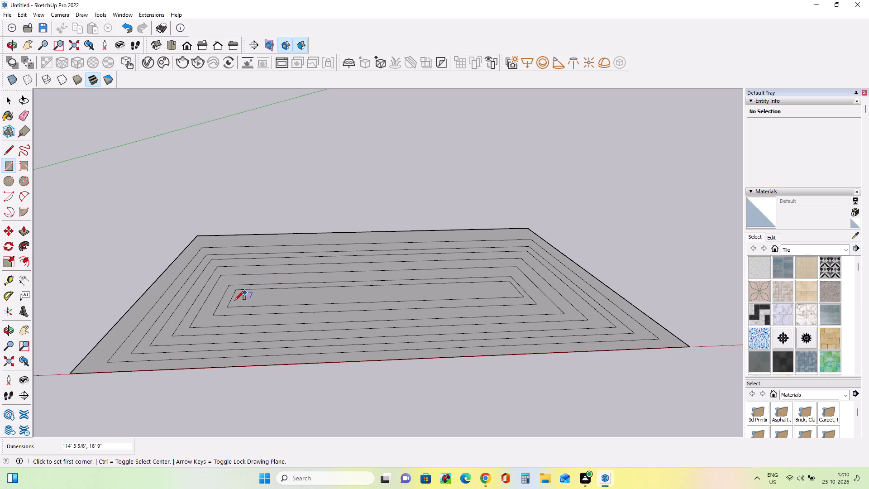
pyautogui.moveTo(244, 293); pyautogui.dragTo(379, 298)
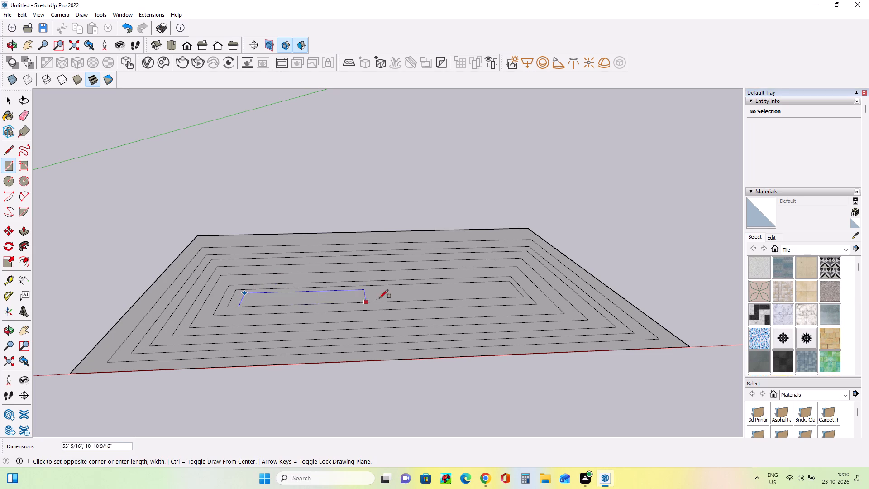
pyautogui.moveTo(379, 298); pyautogui.dragTo(511, 293)
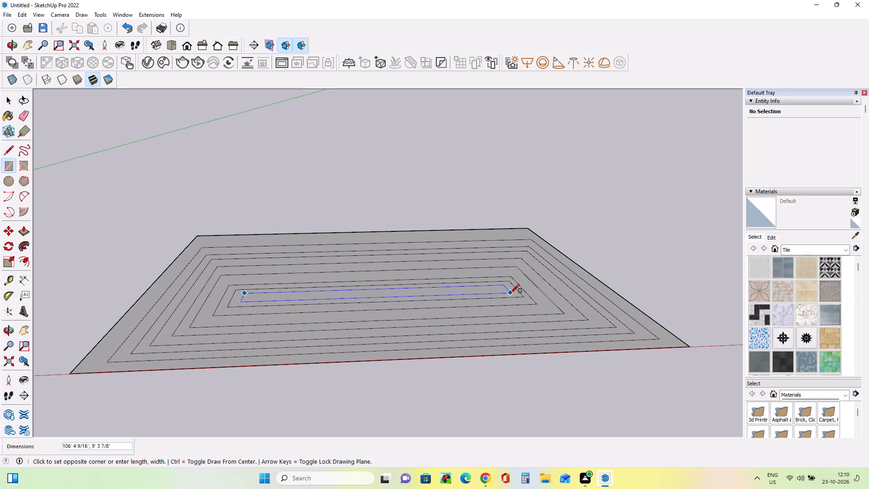
pyautogui.moveTo(511, 293); pyautogui.dragTo(509, 292)
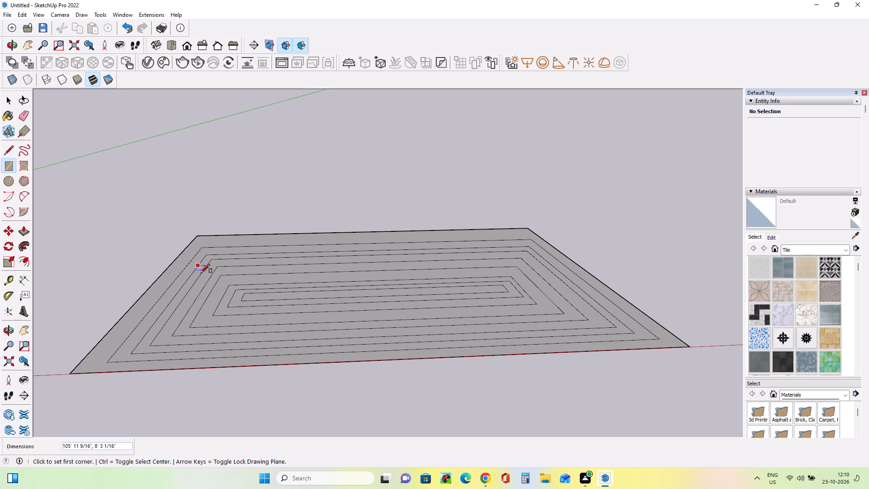
# Push/Pull the innermost ground rectangle up about 14' 2", and the two rings around it about 18' 5" and 24' 11".
pyautogui.click(24, 231)
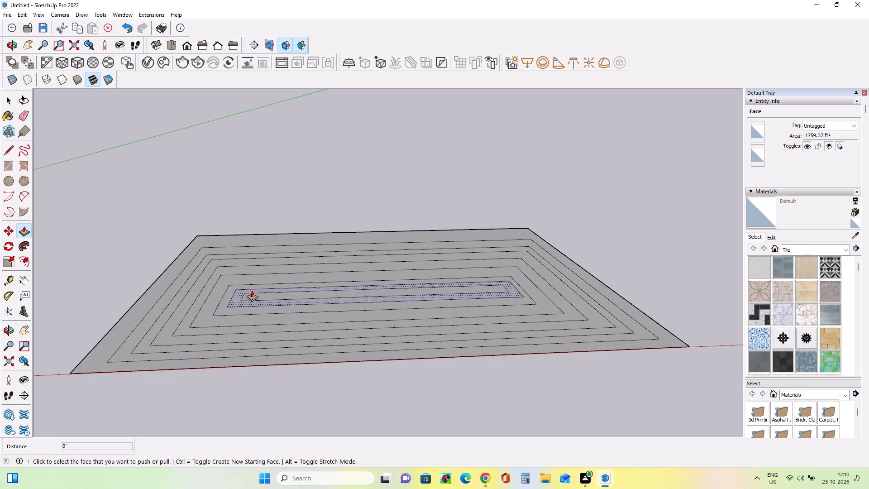
pyautogui.moveTo(251, 289); pyautogui.dragTo(282, 297)
pyautogui.moveTo(283, 299); pyautogui.dragTo(271, 265)
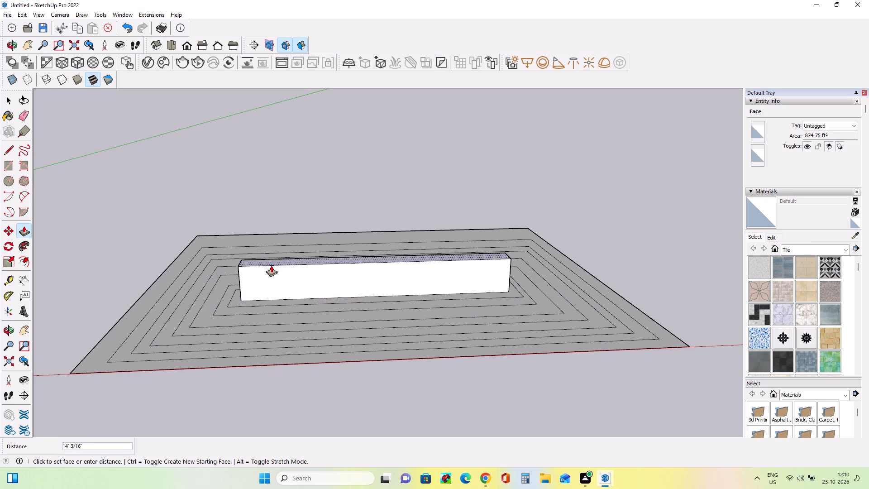
pyautogui.moveTo(271, 265); pyautogui.dragTo(271, 265)
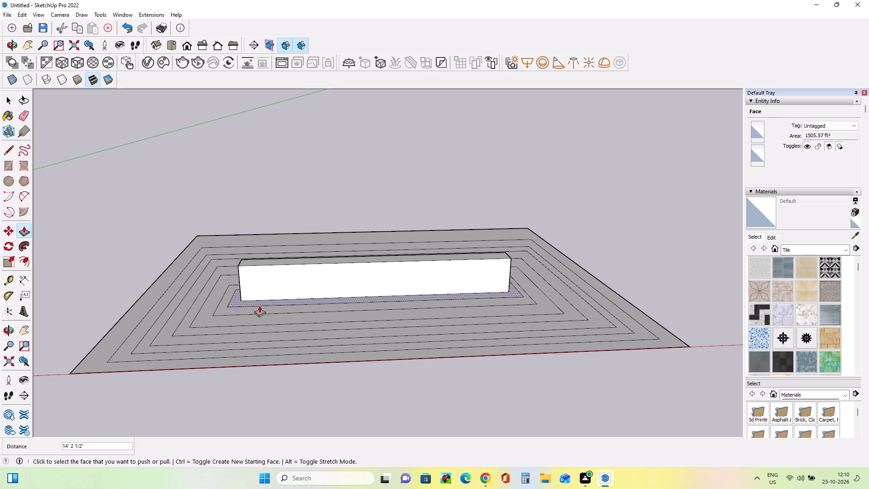
pyautogui.moveTo(259, 305); pyautogui.dragTo(248, 259)
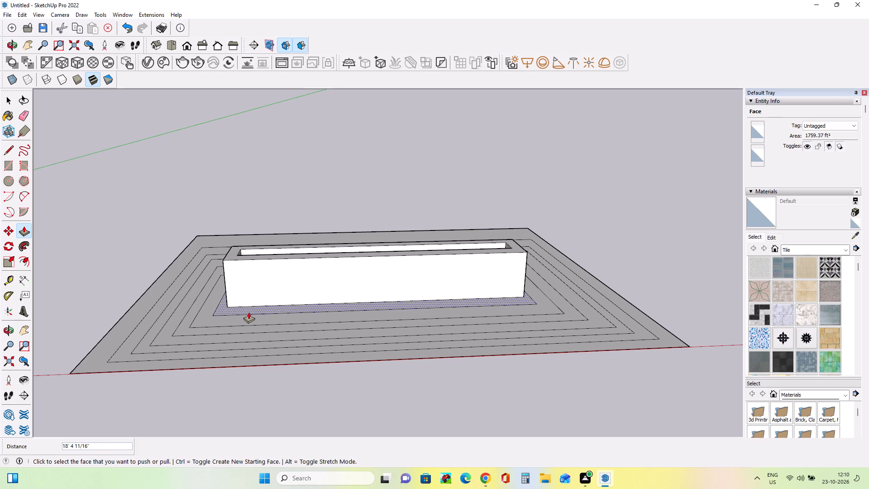
pyautogui.moveTo(248, 312); pyautogui.dragTo(236, 247)
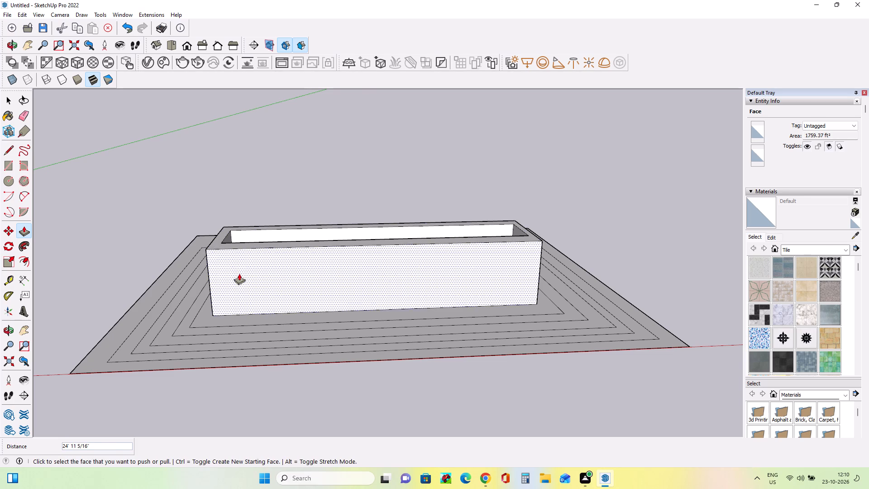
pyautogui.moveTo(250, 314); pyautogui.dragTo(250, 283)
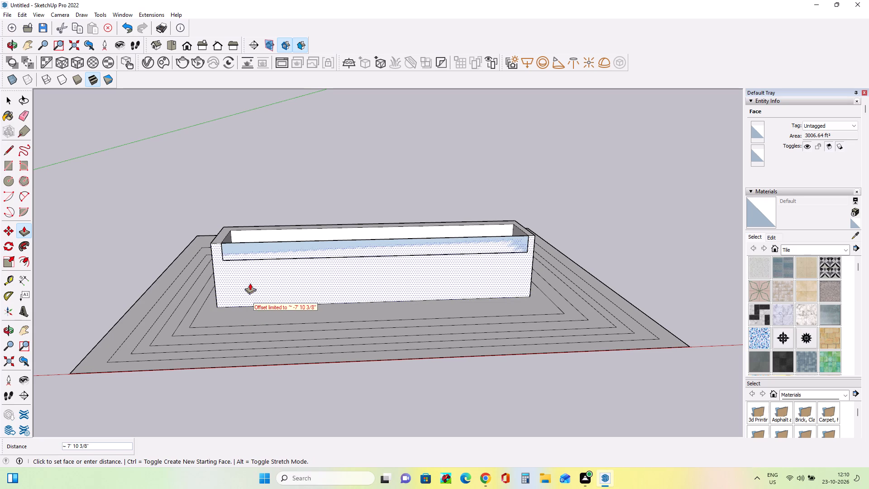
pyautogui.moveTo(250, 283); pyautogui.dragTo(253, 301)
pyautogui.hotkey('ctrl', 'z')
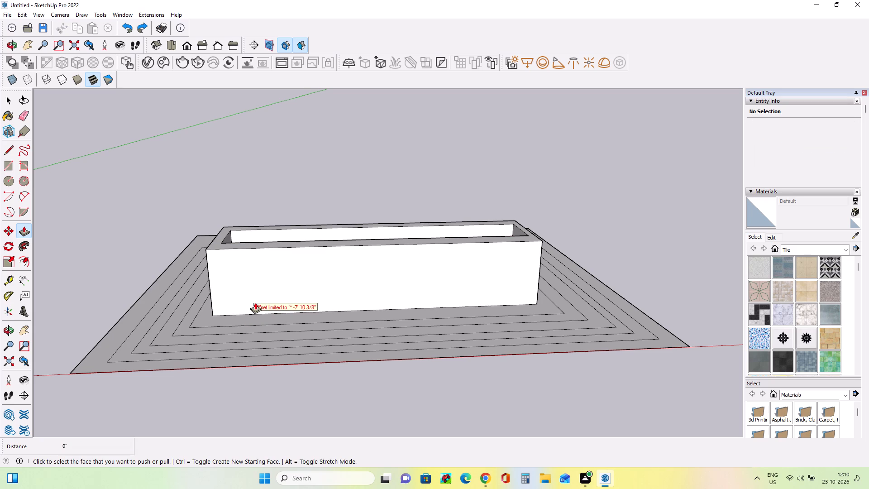
# Push/Pull the next three rings outward up about 31' 8", 38' 5" and 45' 8", in that order.
pyautogui.moveTo(371, 312); pyautogui.dragTo(352, 229)
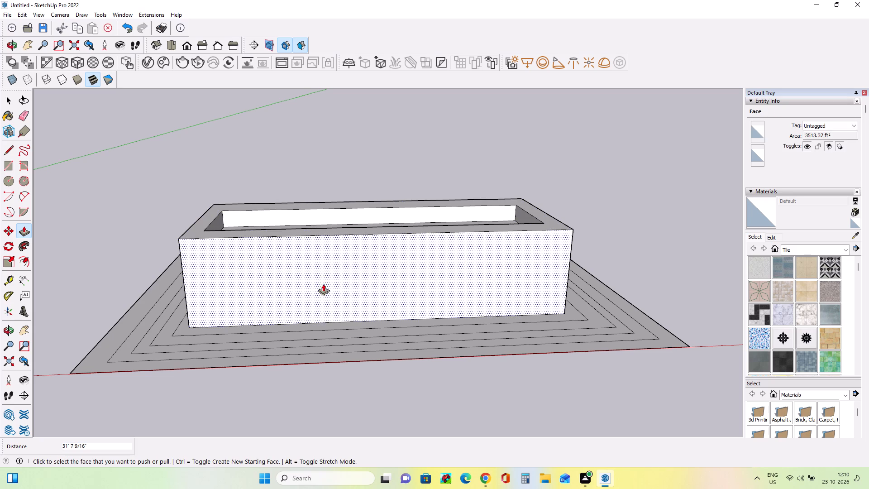
pyautogui.moveTo(324, 326); pyautogui.dragTo(319, 289)
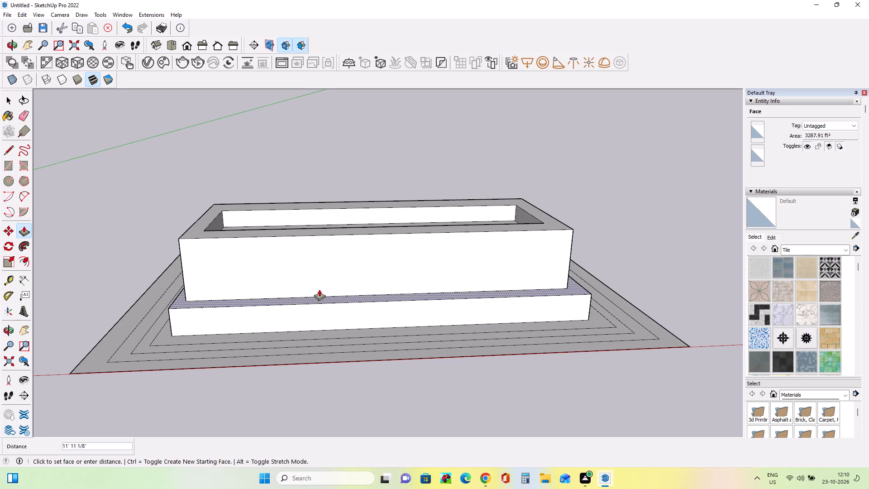
pyautogui.moveTo(319, 289); pyautogui.dragTo(303, 218)
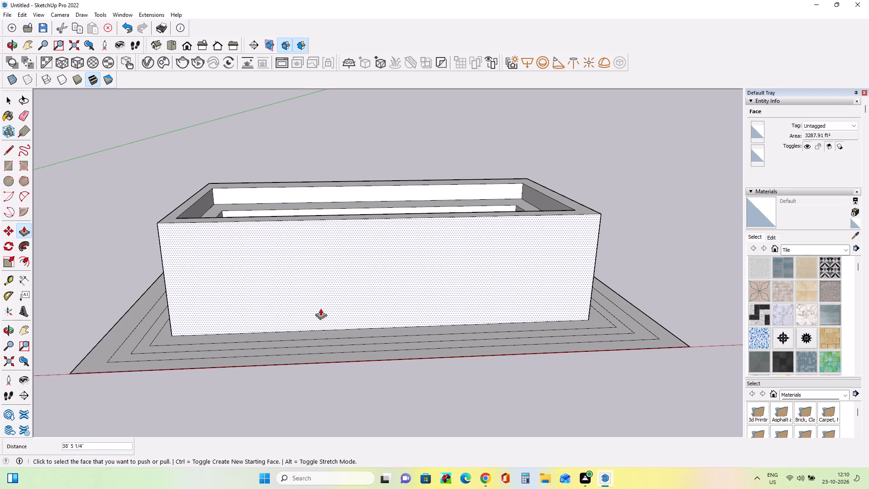
pyautogui.moveTo(321, 332); pyautogui.dragTo(318, 243)
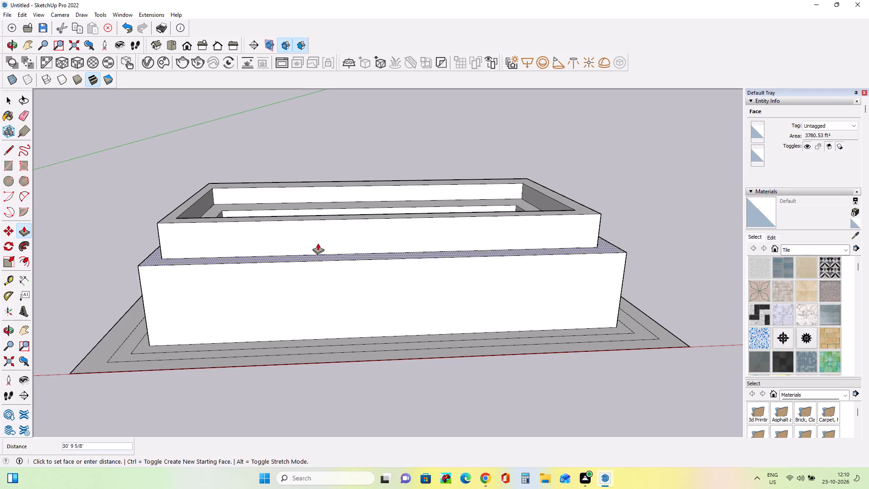
pyautogui.moveTo(318, 243); pyautogui.dragTo(316, 198)
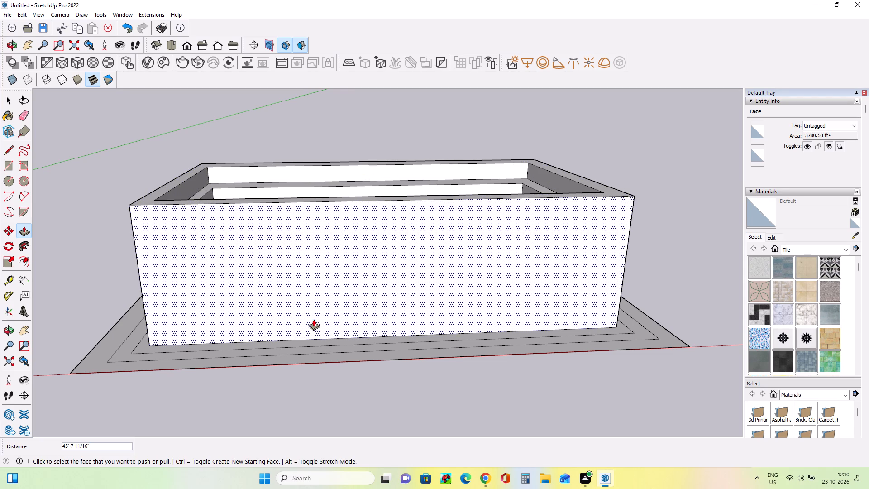
pyautogui.moveTo(311, 331); pyautogui.dragTo(311, 336)
pyautogui.hotkey('ctrl', 'z')
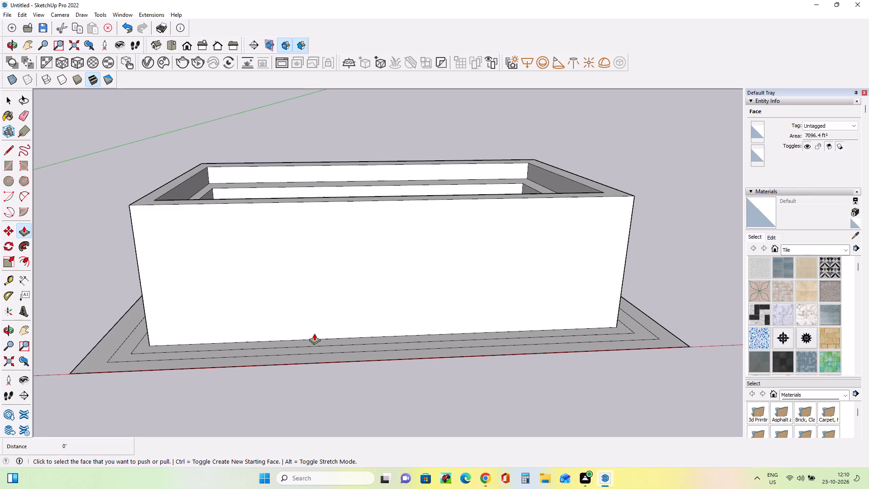
# Push/Pull the last three rings up, working outward, about 53' 3", 64' 2" and 64' 2" for the outermost.
pyautogui.moveTo(321, 341); pyautogui.dragTo(315, 275)
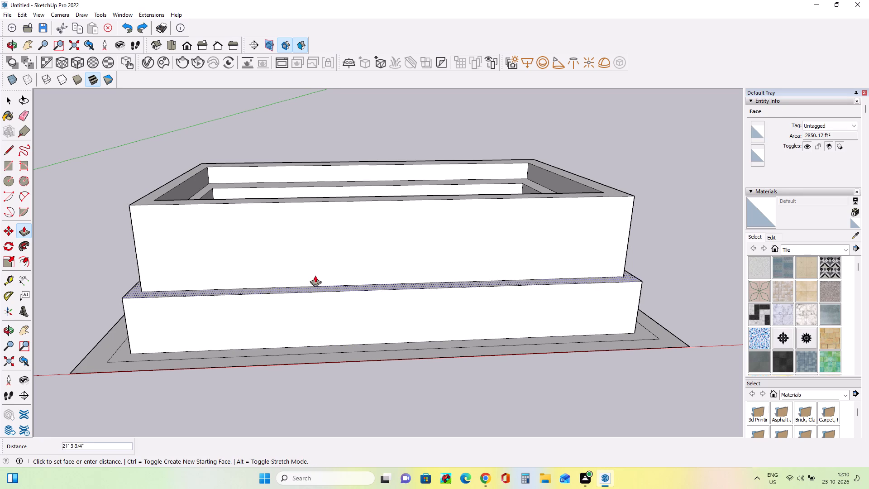
pyautogui.moveTo(315, 275); pyautogui.dragTo(314, 177)
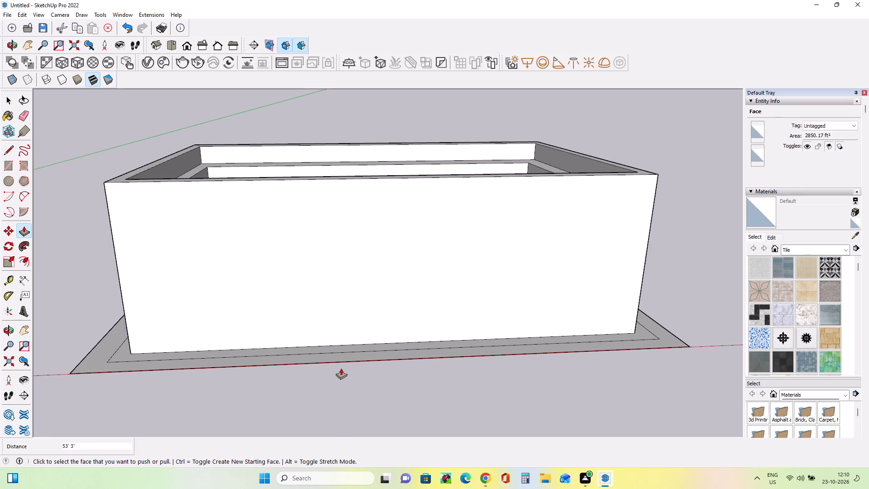
pyautogui.moveTo(334, 346); pyautogui.dragTo(311, 246)
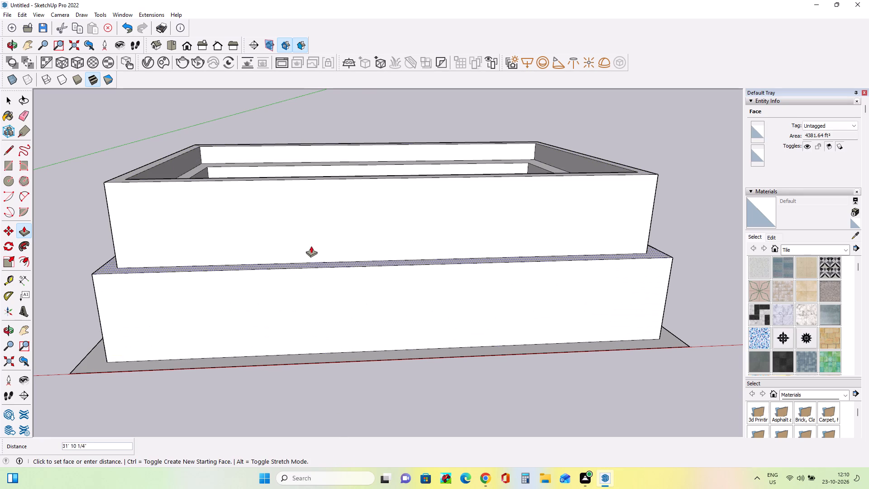
pyautogui.moveTo(311, 246); pyautogui.dragTo(318, 141)
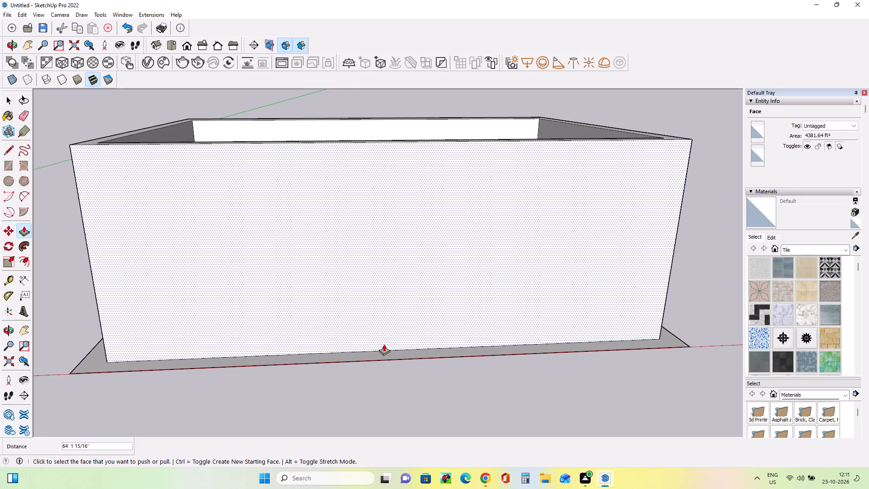
pyautogui.moveTo(386, 353); pyautogui.dragTo(359, 218)
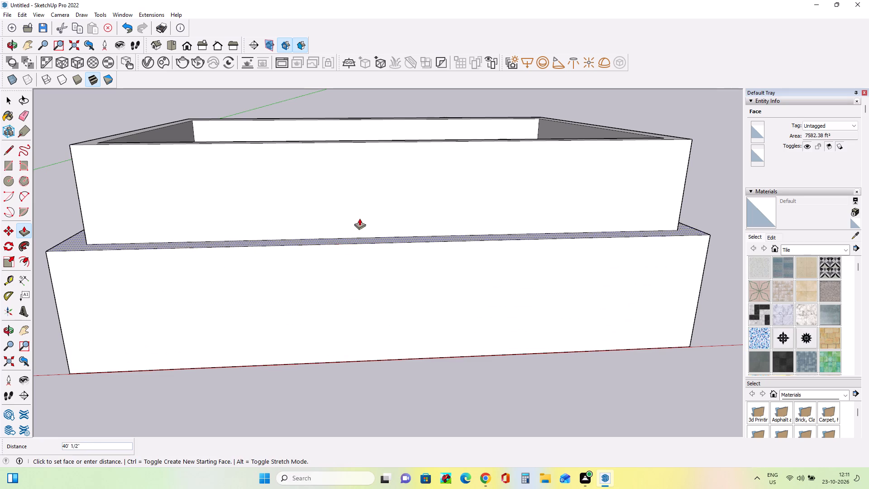
pyautogui.moveTo(359, 218); pyautogui.dragTo(325, 86)
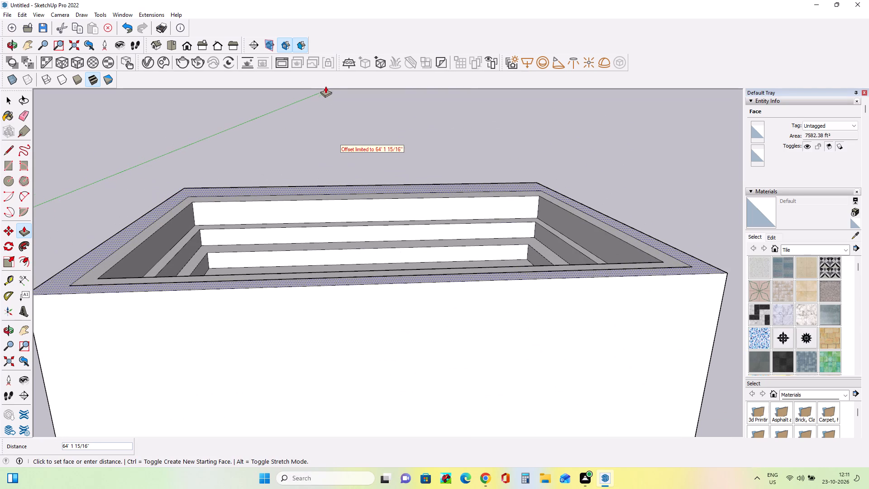
pyautogui.moveTo(325, 86); pyautogui.dragTo(324, 149)
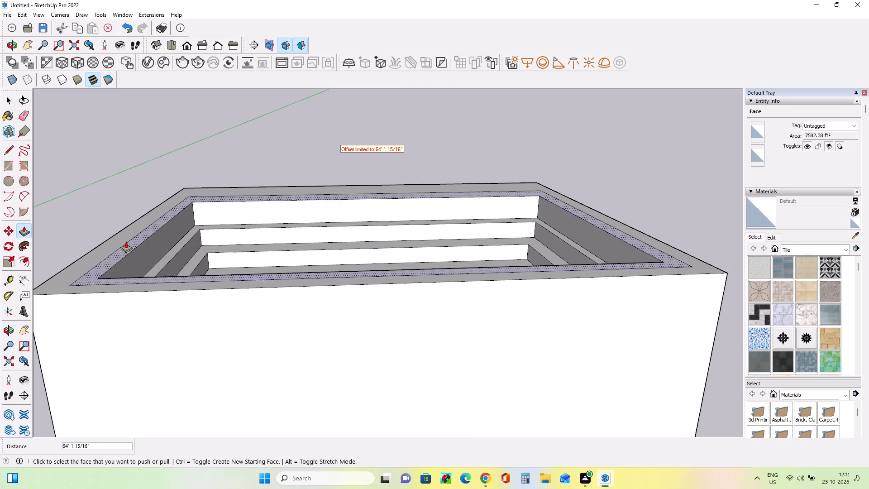
# Lower the second-outermost ring about 1' 10" and raise the outermost rim about 8' 1" with Push/Pull.
pyautogui.moveTo(126, 246); pyautogui.dragTo(130, 251)
pyautogui.moveTo(26, 330); pyautogui.dragTo(50, 337)
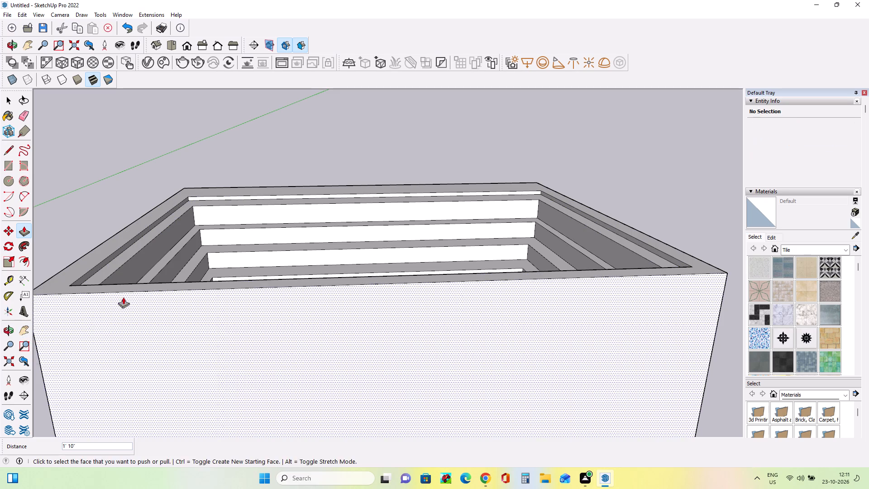
pyautogui.moveTo(145, 287); pyautogui.dragTo(151, 280)
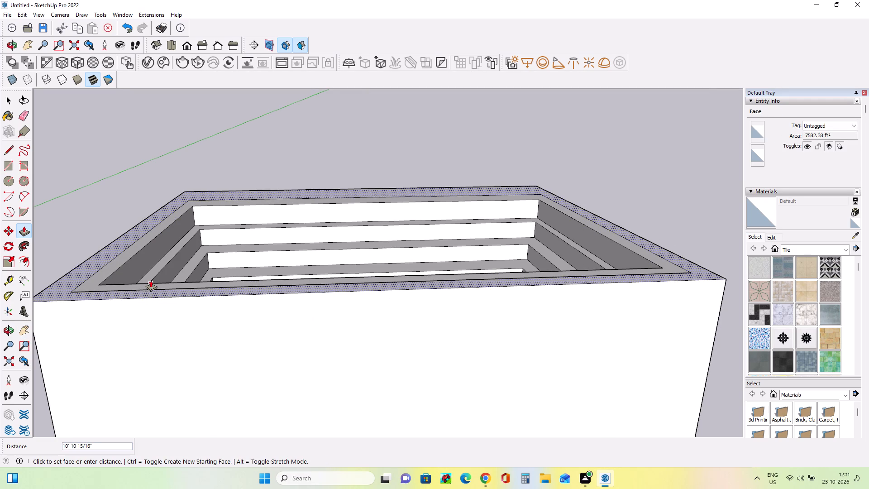
pyautogui.moveTo(151, 280); pyautogui.dragTo(150, 288)
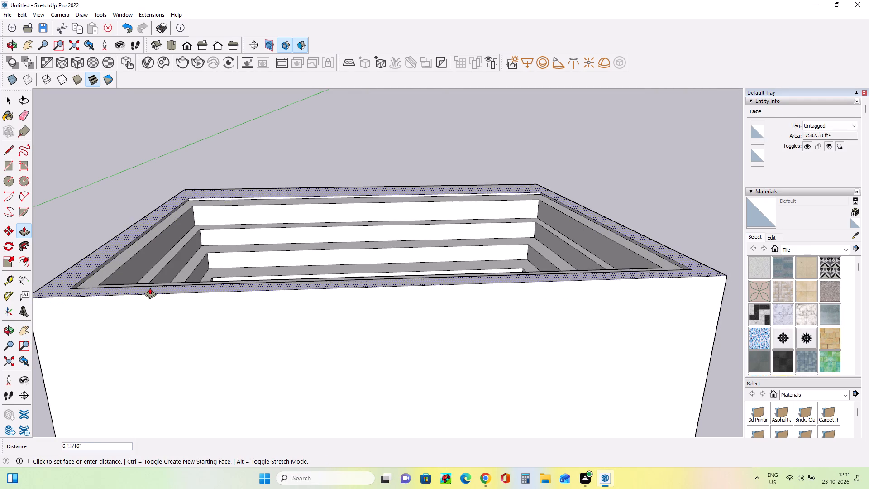
pyautogui.moveTo(150, 288); pyautogui.dragTo(163, 255)
# Examine the stepped rings inside the extruded block from above and from its short end.
pyautogui.click(28, 331)
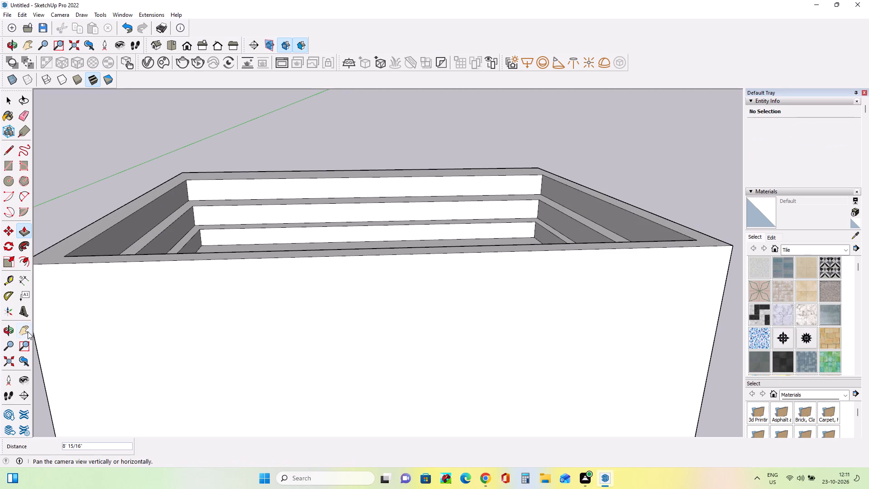
pyautogui.moveTo(109, 342); pyautogui.dragTo(141, 435)
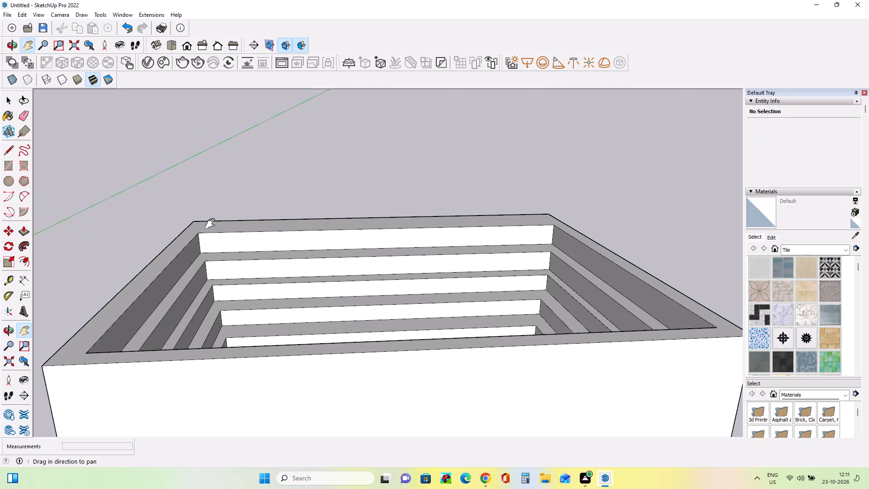
pyautogui.moveTo(214, 224); pyautogui.dragTo(215, 241)
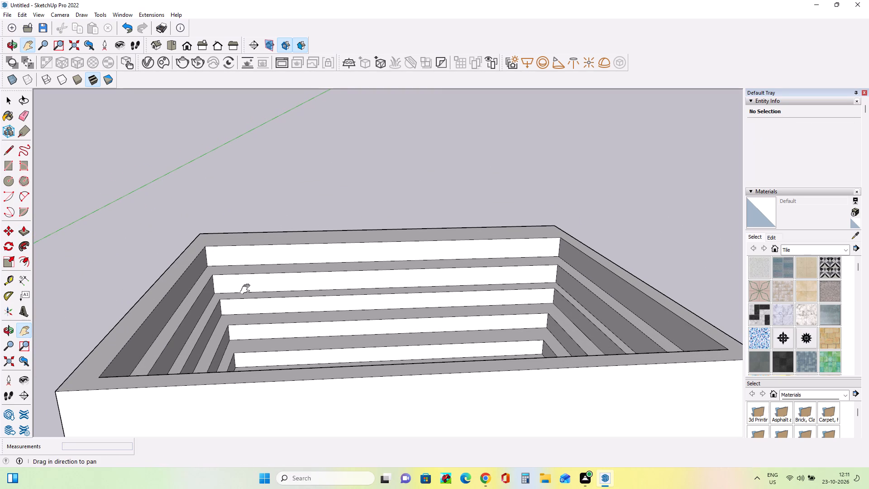
pyautogui.middleClick(247, 289)
pyautogui.middleClick(247, 289)
pyautogui.moveTo(247, 289); pyautogui.dragTo(262, 297, button='middle')
pyautogui.scroll(-1, 247, 289)
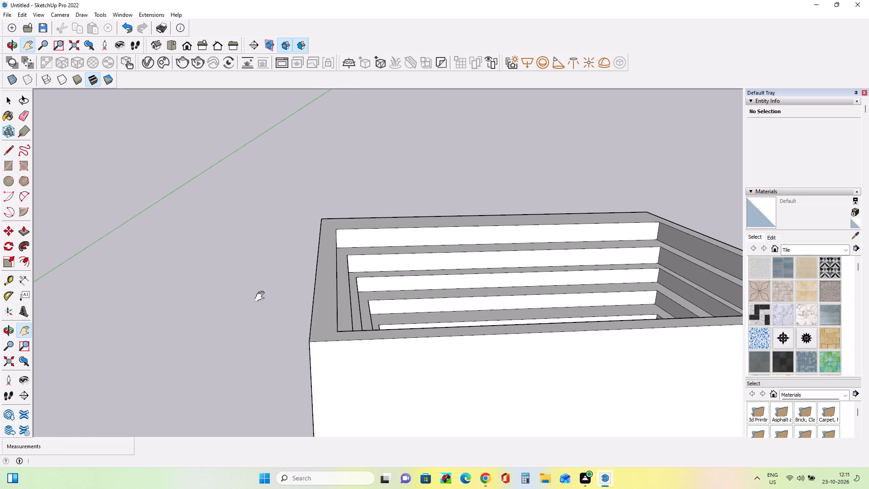
pyautogui.moveTo(262, 297); pyautogui.dragTo(334, 321, button='middle')
pyautogui.moveTo(335, 320); pyautogui.dragTo(547, 452, button='middle')
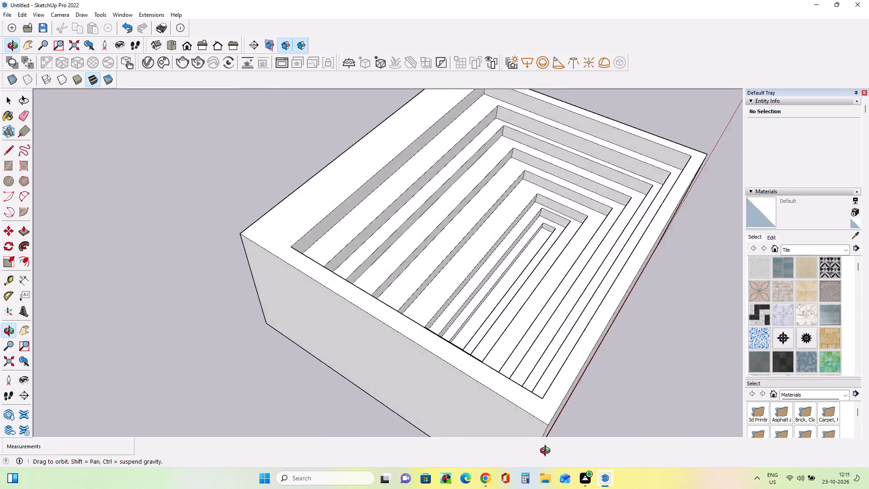
pyautogui.moveTo(547, 452); pyautogui.dragTo(624, 451, button='middle')
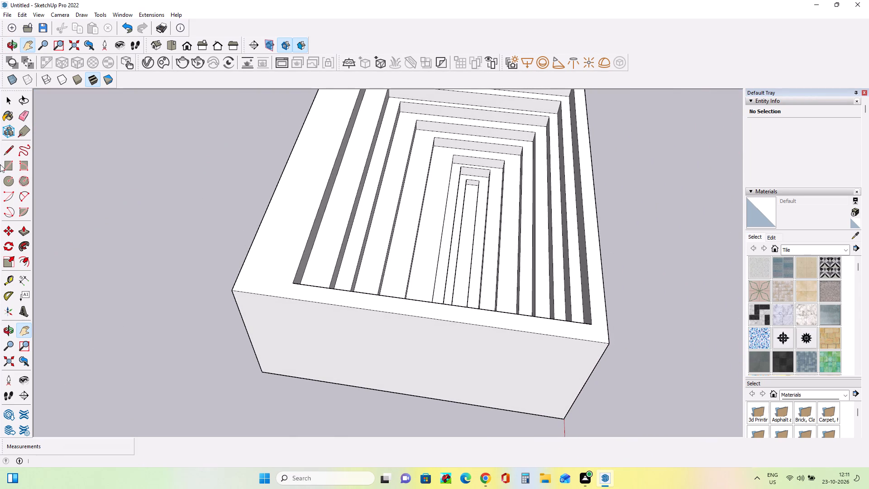
# Paint the innermost, lowest face of the stepped block with red Color A04 from the Colors collection.
pyautogui.click(843, 250)
pyautogui.click(814, 282)
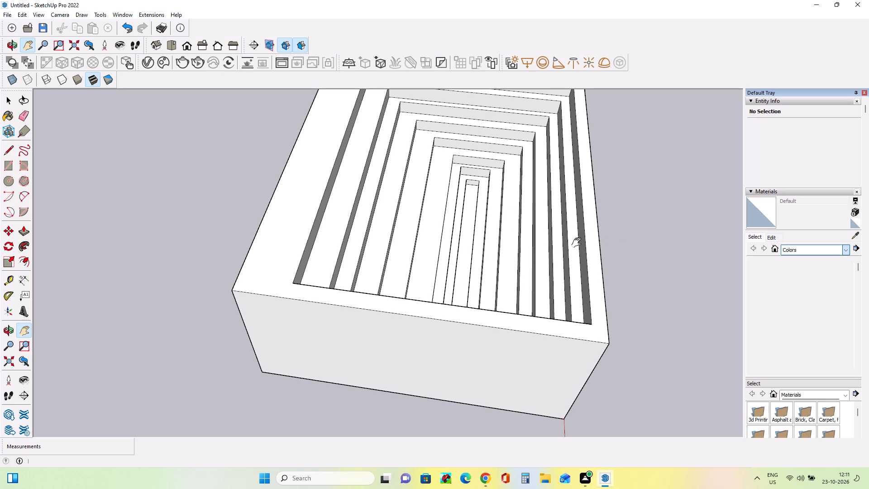
pyautogui.scroll(-1, 764, 299)
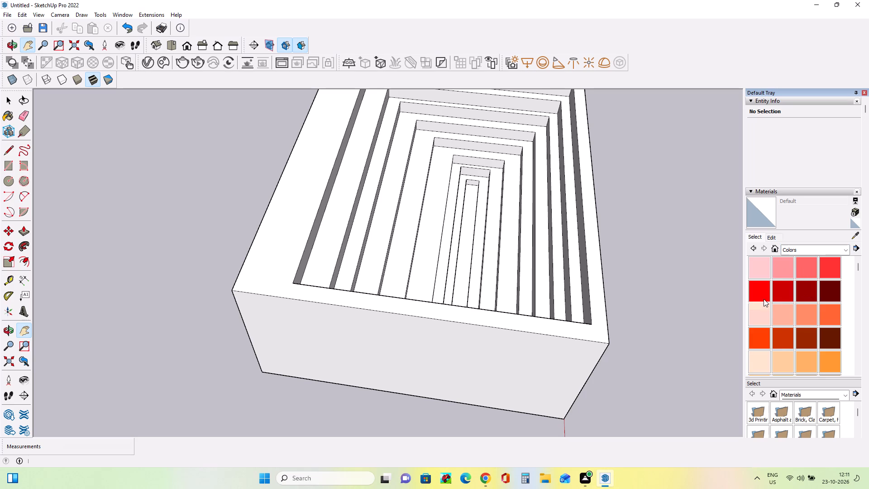
pyautogui.scroll(-2, 764, 299)
pyautogui.scroll(5, 764, 299)
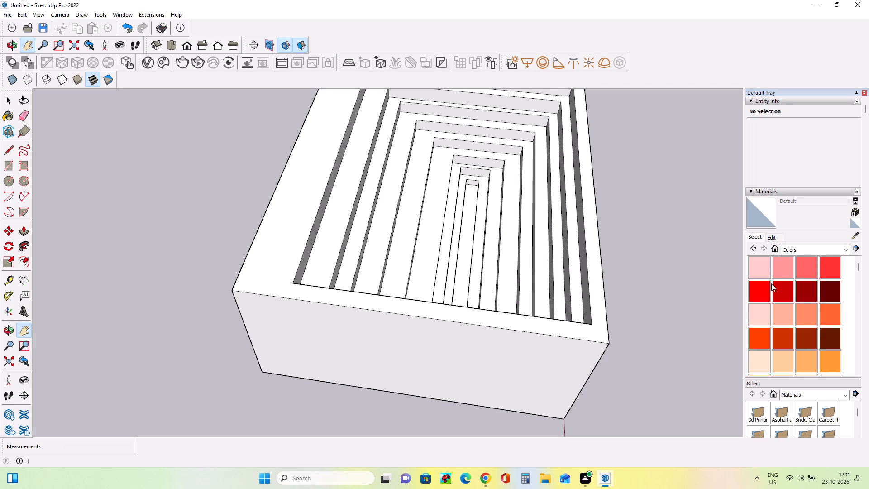
pyautogui.click(827, 262)
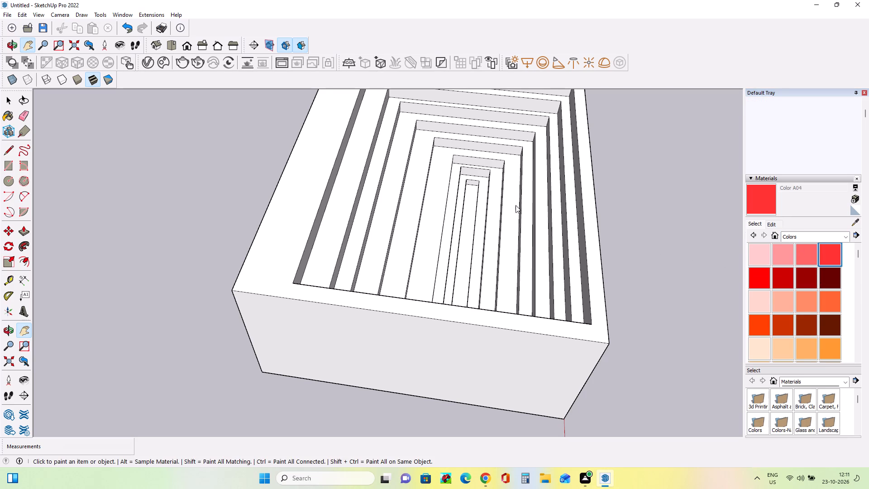
pyautogui.click(468, 221)
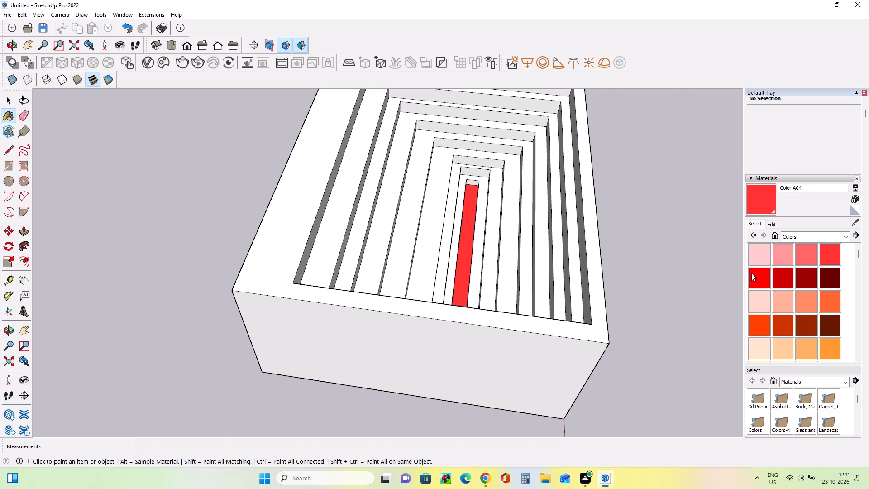
# Paint the third level from the centre orange with Color C04 and the surrounding ring green with Color F05.
pyautogui.click(833, 339)
pyautogui.click(491, 203)
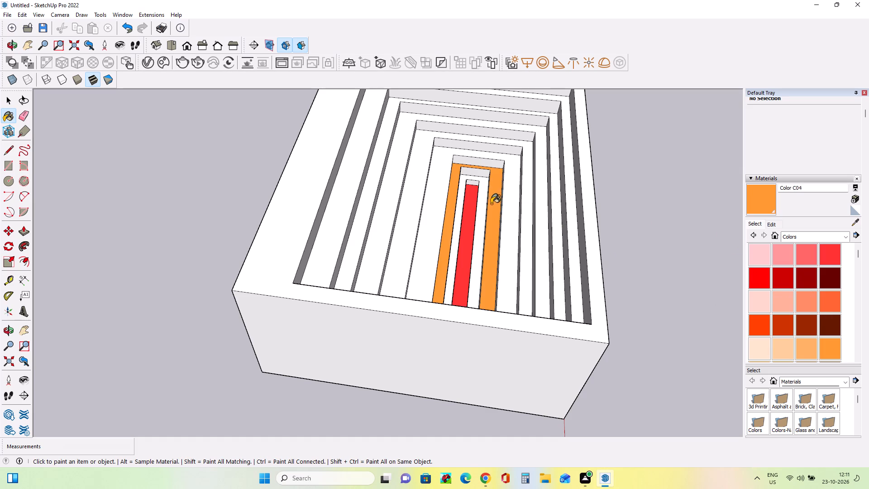
pyautogui.scroll(-3, 792, 278)
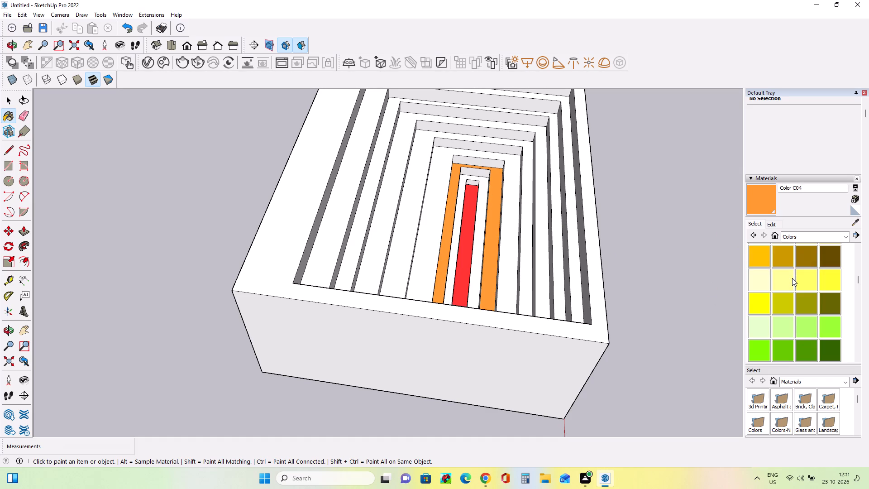
pyautogui.scroll(-1, 792, 278)
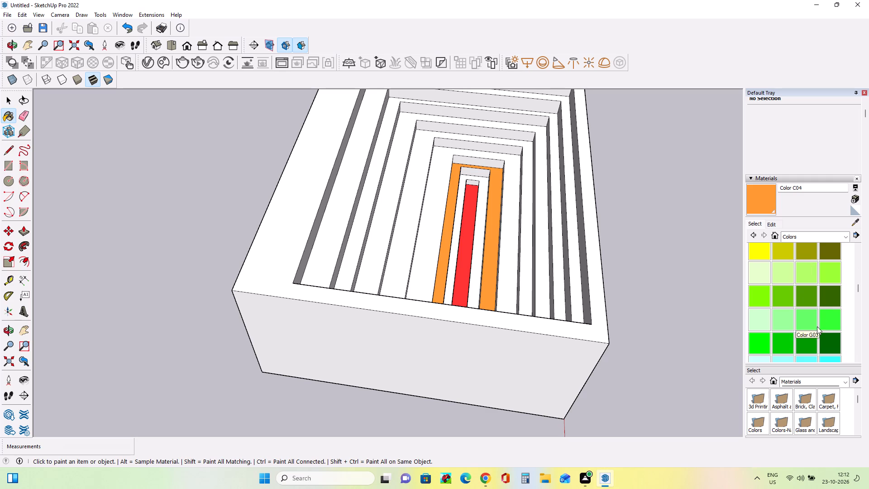
pyautogui.click(749, 296)
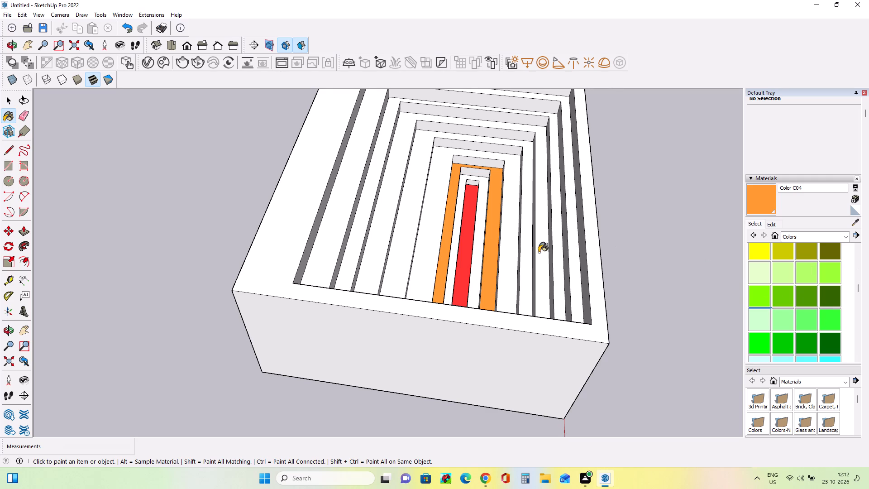
pyautogui.click(512, 269)
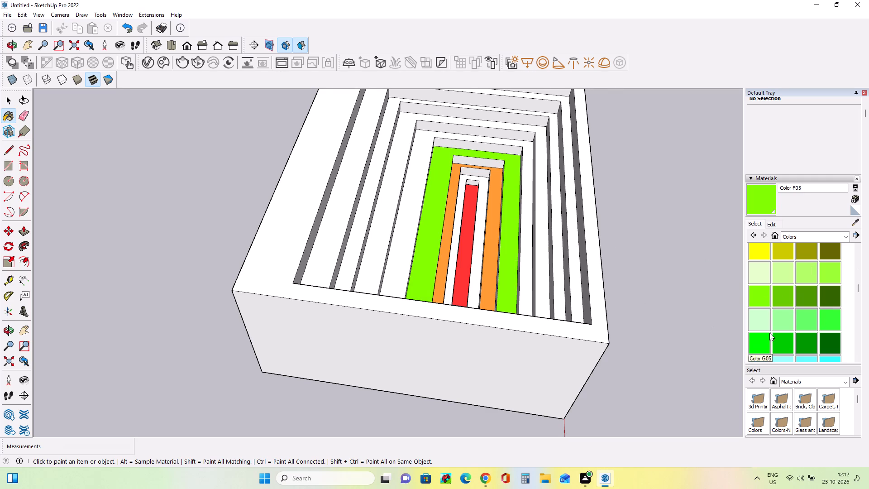
# Paint the ring around the green one cyan with Color H04 and the one outside it violet with Color J06.
pyautogui.scroll(-1, 769, 333)
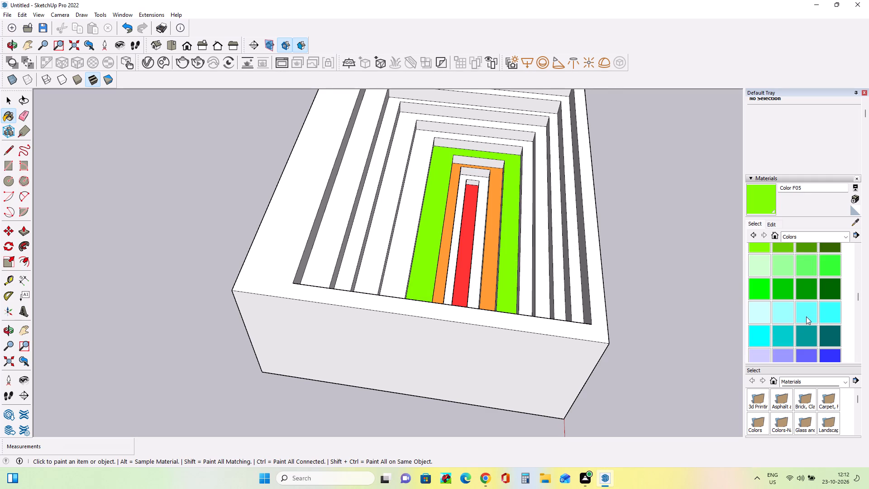
pyautogui.click(834, 308)
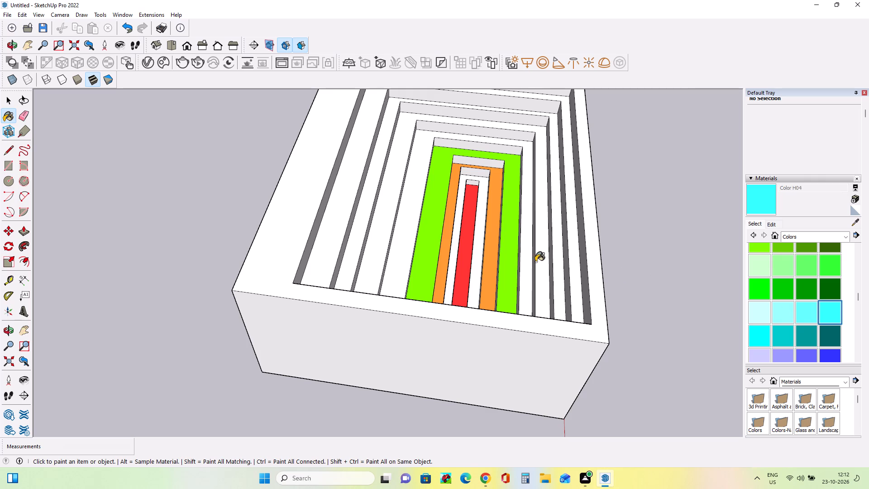
pyautogui.click(528, 270)
pyautogui.scroll(-2, 784, 305)
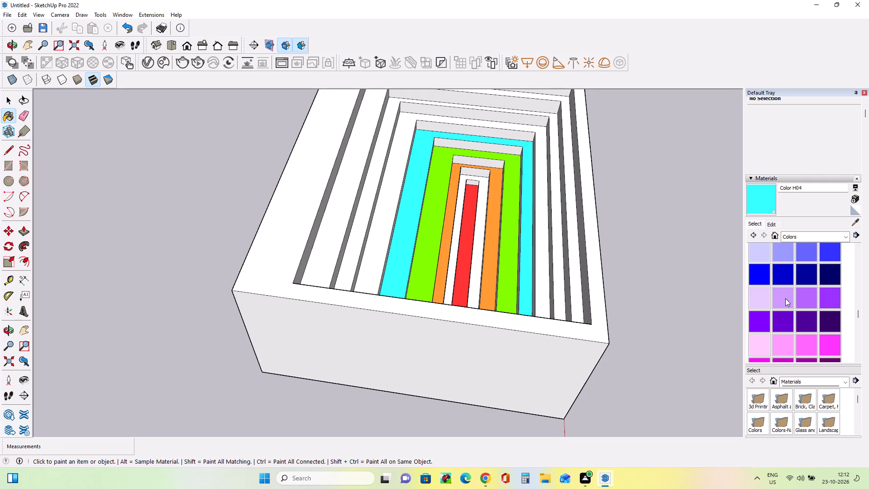
pyautogui.click(779, 315)
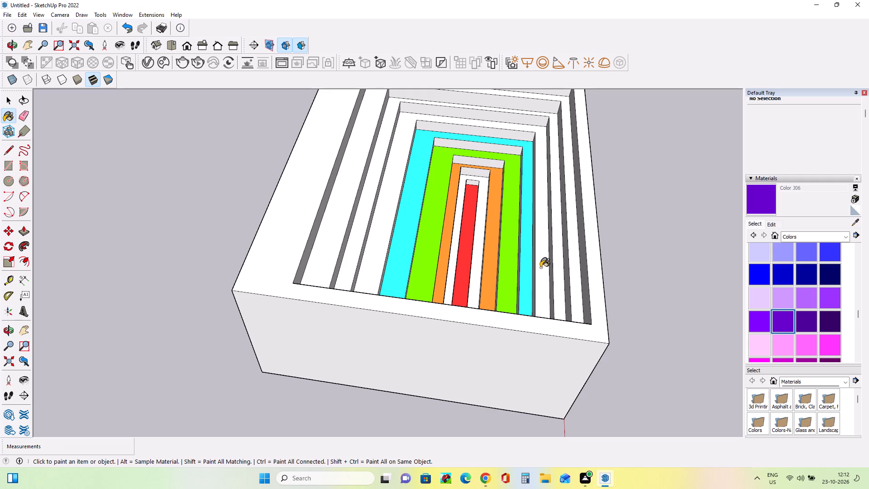
pyautogui.click(540, 268)
# Paint the ring just outside the violet one purple with Color K07.
pyautogui.scroll(-1, 854, 305)
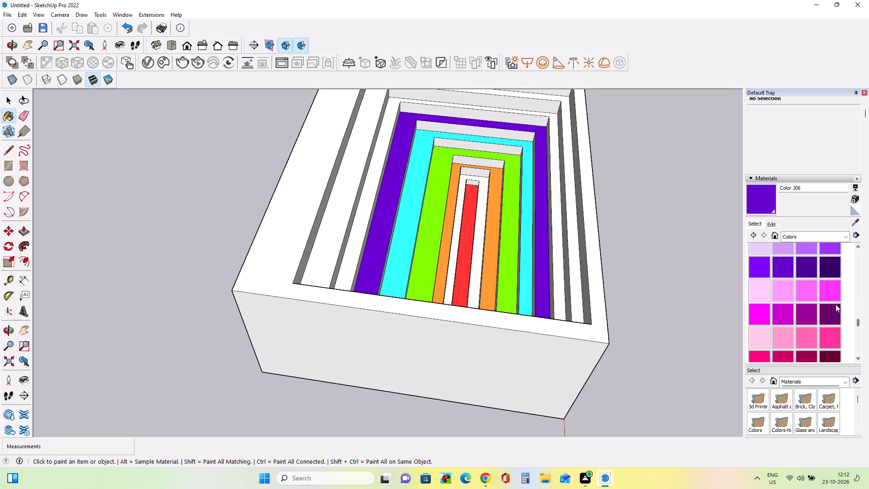
pyautogui.scroll(-1, 817, 309)
pyautogui.scroll(1, 802, 302)
pyautogui.click(807, 318)
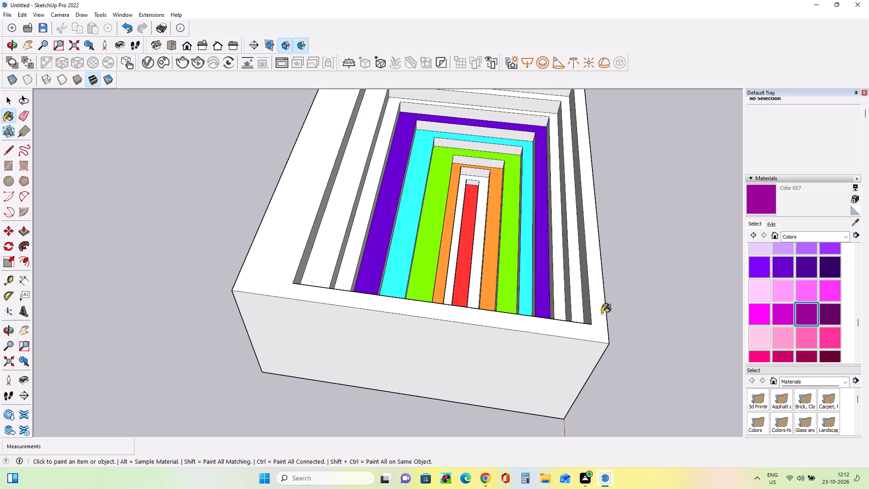
pyautogui.click(563, 307)
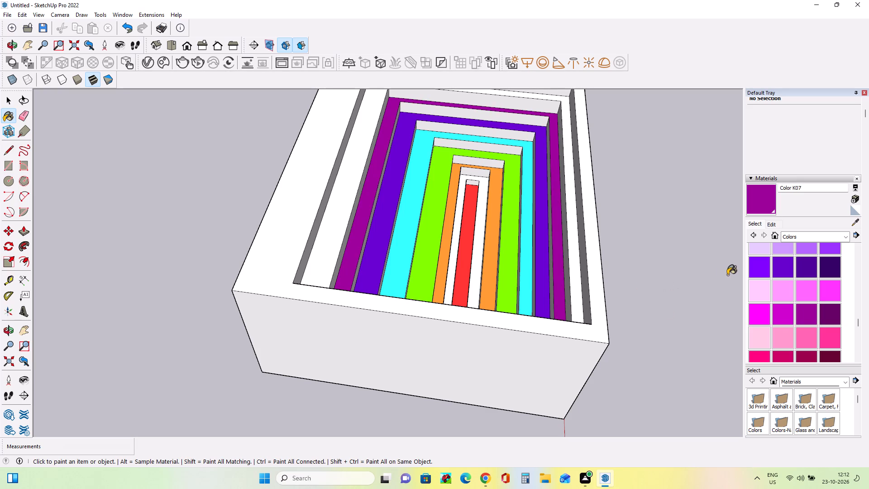
# Paint the block's outermost rim and the adjoining ring black with Color M09.
pyautogui.scroll(-3, 769, 288)
pyautogui.moveTo(800, 254); pyautogui.dragTo(787, 268)
pyautogui.click(786, 268)
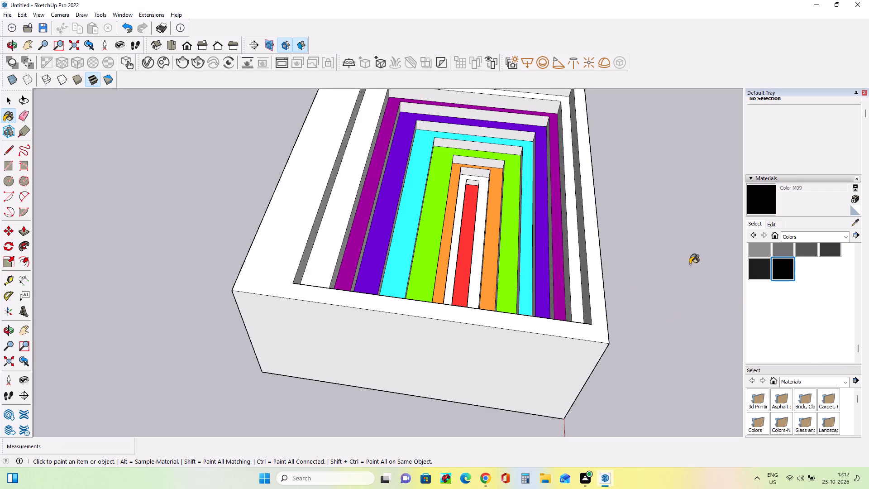
pyautogui.click(596, 292)
pyautogui.click(578, 299)
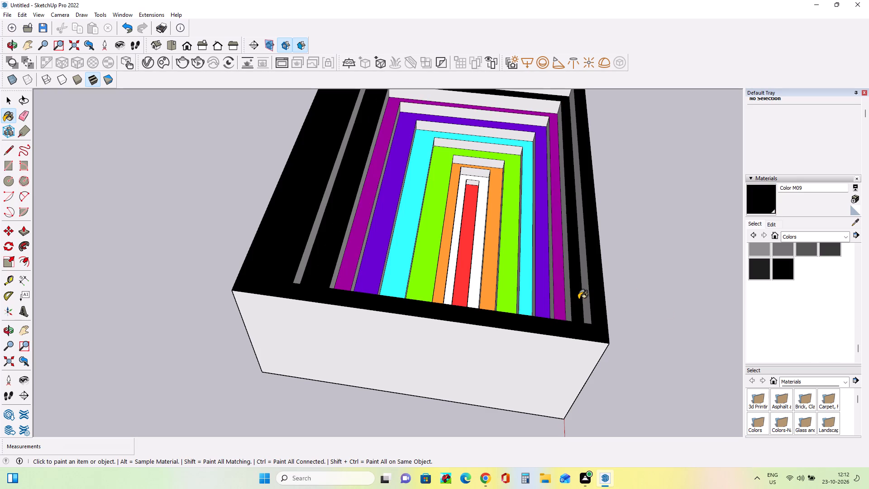
# Paint the two outermost step walls along one long side black, plus the far-end walls above the purple, violet, cyan and green rings.
pyautogui.click(313, 229)
pyautogui.click(342, 252)
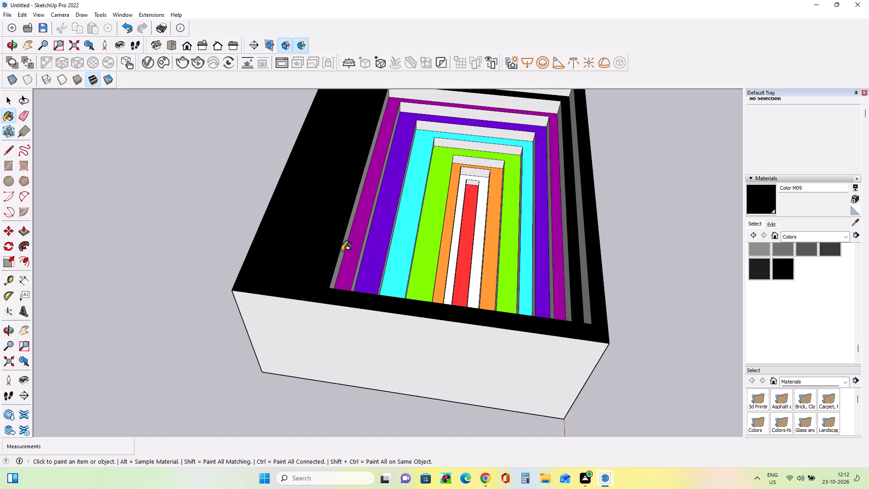
pyautogui.click(422, 95)
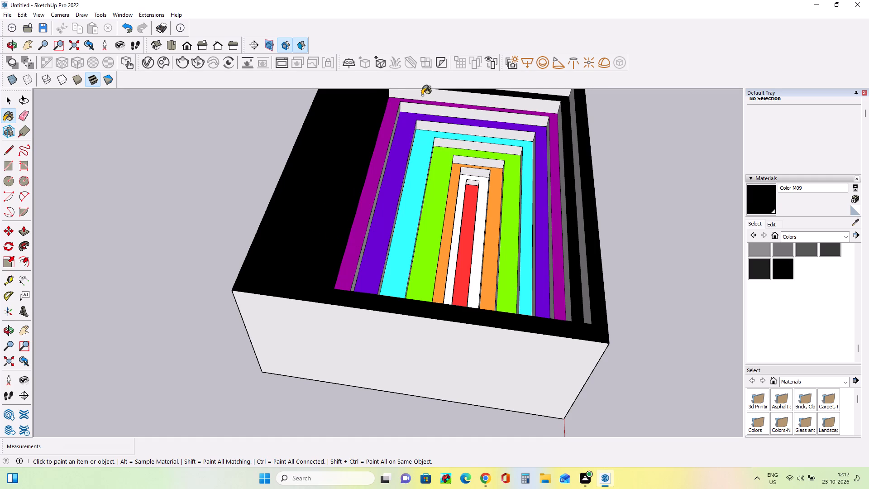
pyautogui.click(428, 109)
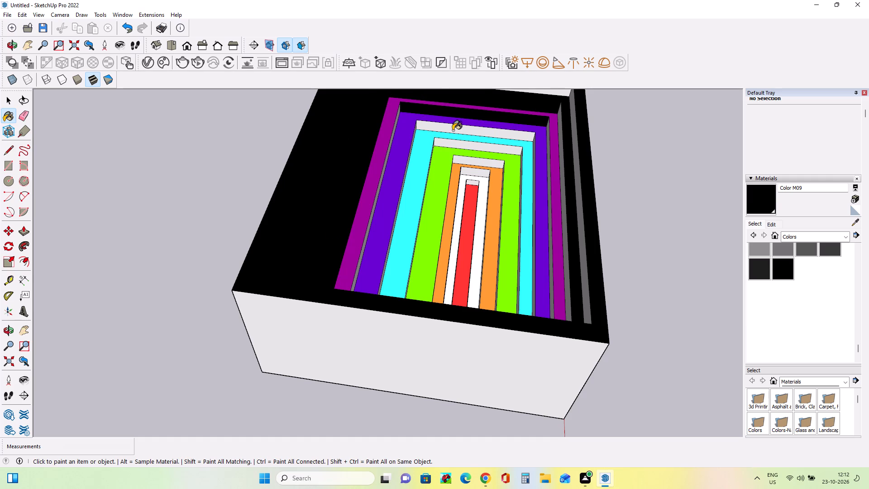
pyautogui.click(453, 130)
pyautogui.click(457, 146)
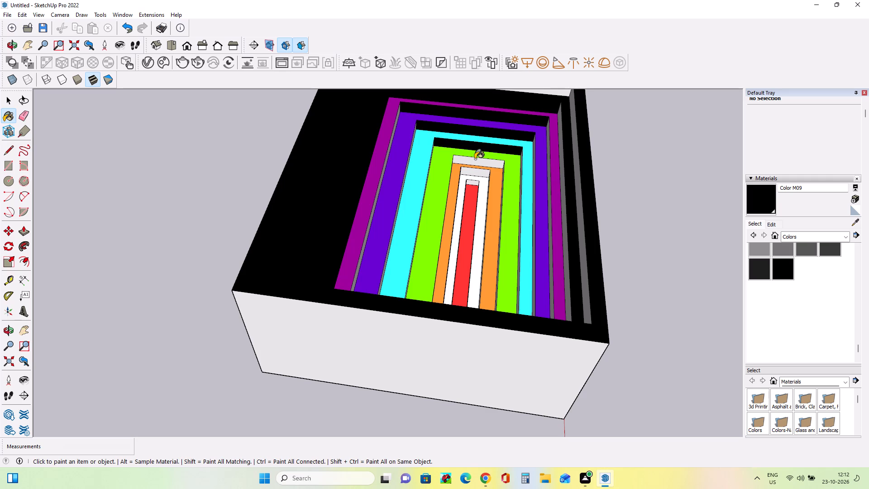
# Paint the remaining white ring around the red face and the three innermost far-end step walls black with Color M09.
pyautogui.scroll(12, 474, 163)
pyautogui.scroll(-1, 474, 163)
pyautogui.scroll(2, 474, 163)
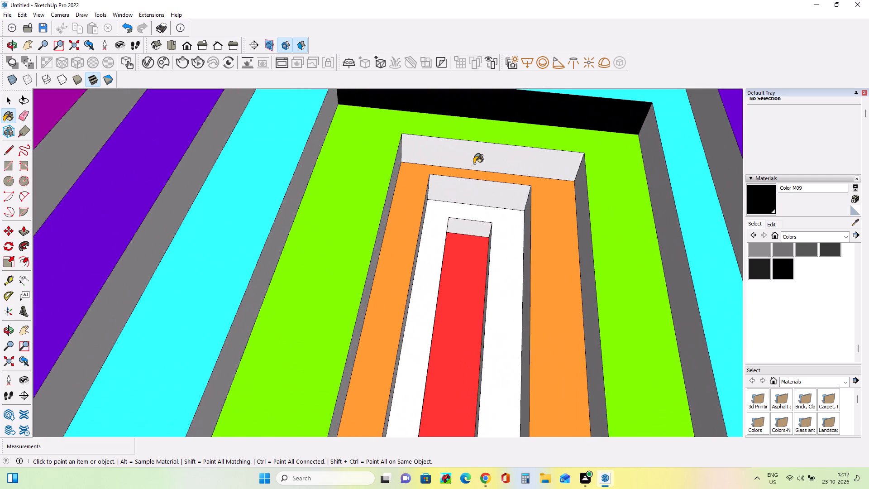
pyautogui.scroll(4, 474, 163)
pyautogui.click(489, 155)
pyautogui.click(468, 221)
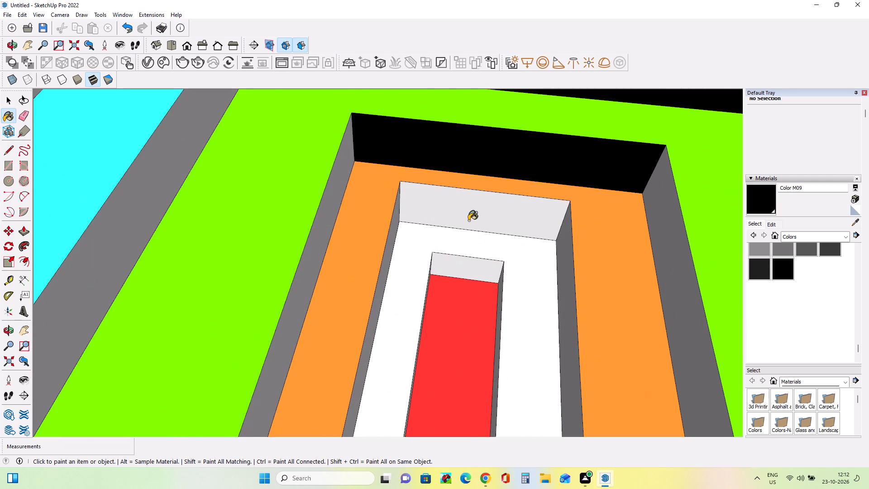
pyautogui.click(407, 237)
pyautogui.click(460, 267)
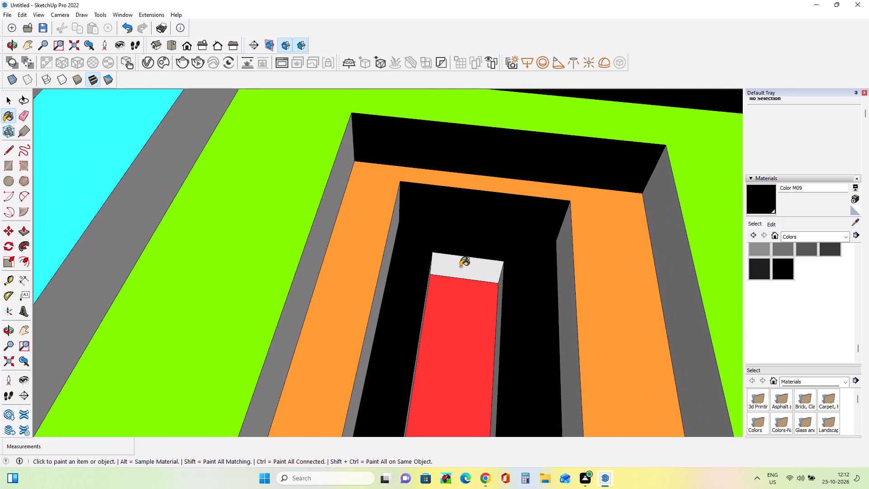
# Paint the outermost recess's far-end wall and the two outermost step walls on the opposite long side black.
pyautogui.scroll(-19, 462, 266)
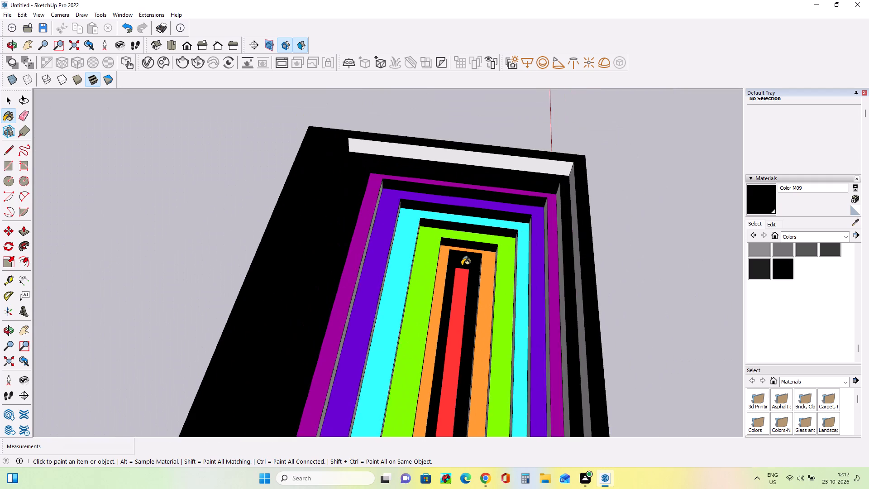
pyautogui.scroll(-2, 462, 266)
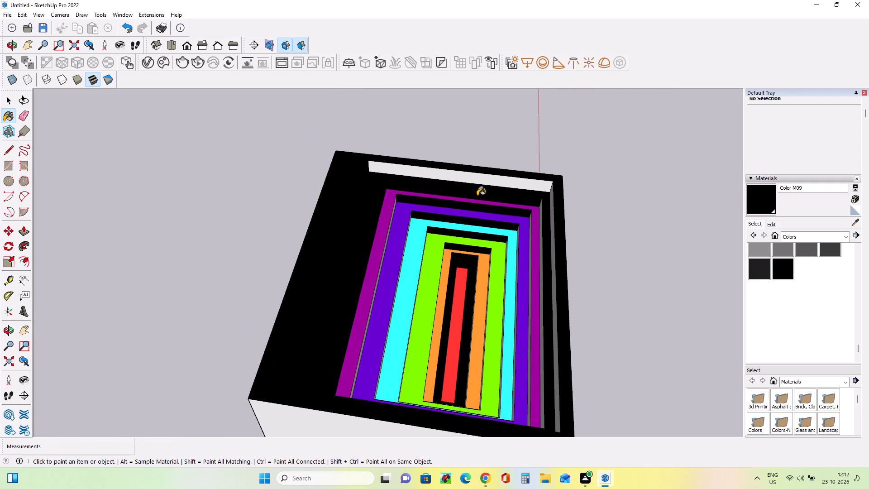
pyautogui.click(478, 193)
pyautogui.scroll(2, 531, 286)
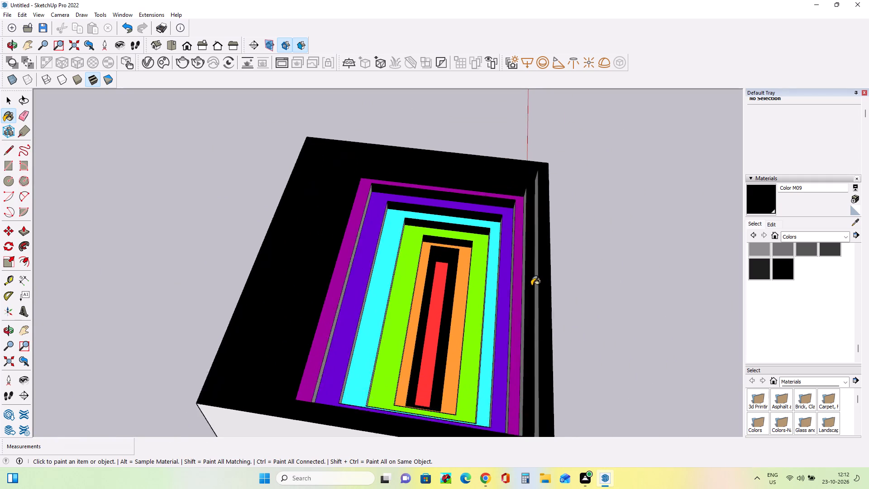
pyautogui.scroll(13, 531, 286)
pyautogui.click(550, 265)
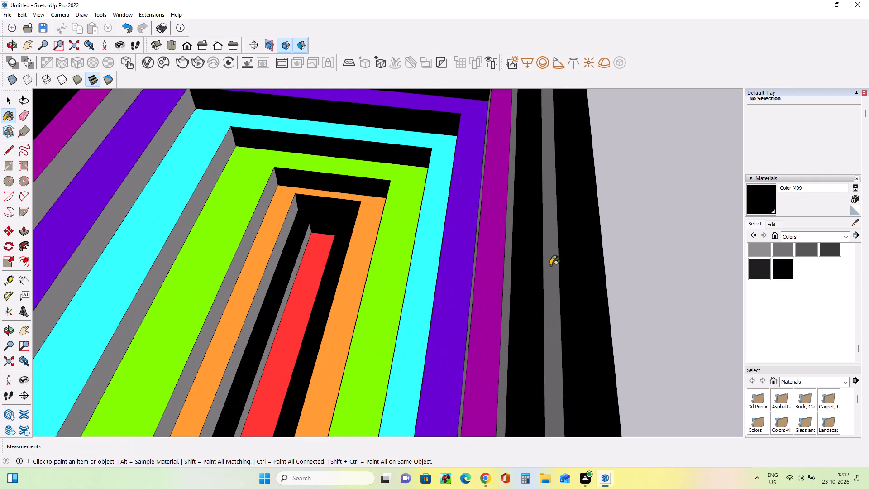
pyautogui.click(505, 269)
# Paint the outer side faces of the stepped block black with Color M09, working around from its short end.
pyautogui.scroll(-6, 505, 270)
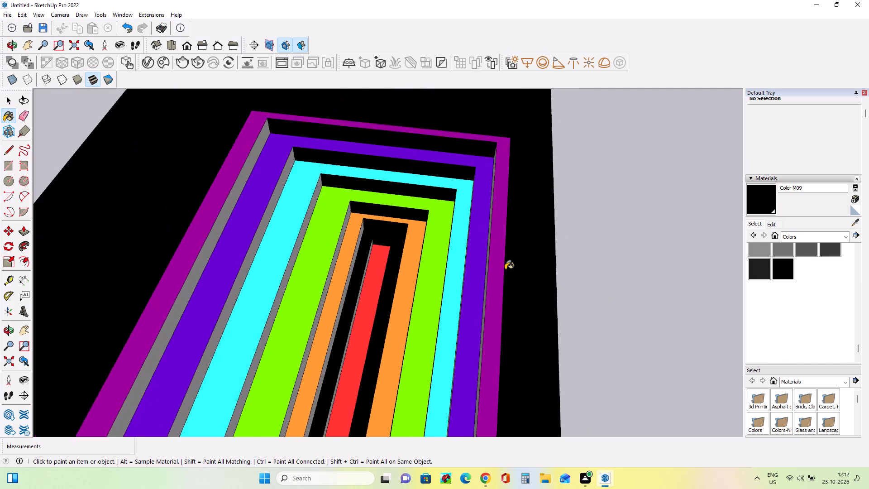
pyautogui.scroll(-11, 505, 270)
pyautogui.click(440, 386)
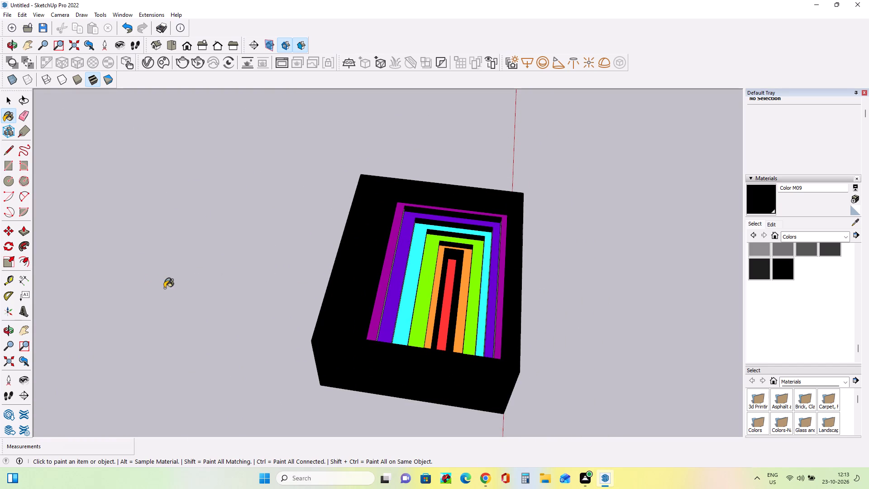
pyautogui.moveTo(252, 262); pyautogui.dragTo(613, 281, button='middle')
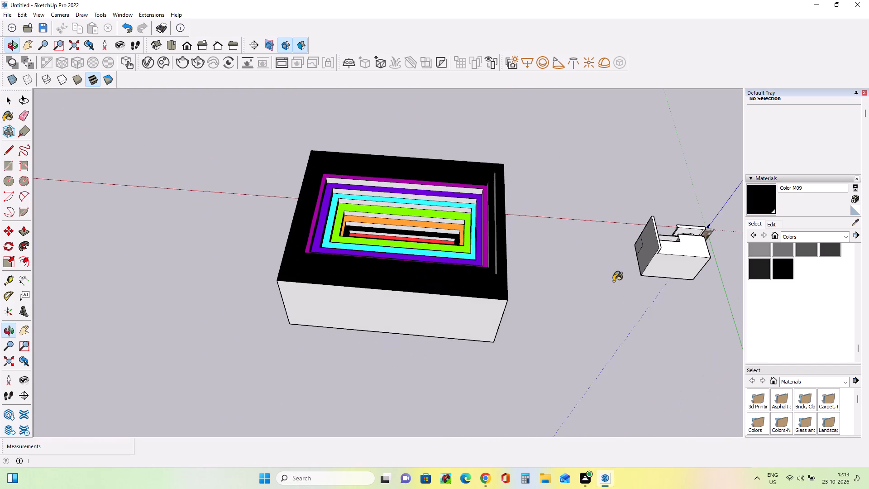
pyautogui.click(470, 309)
pyautogui.scroll(-1, 470, 309)
pyautogui.moveTo(470, 309); pyautogui.dragTo(349, 296, button='middle')
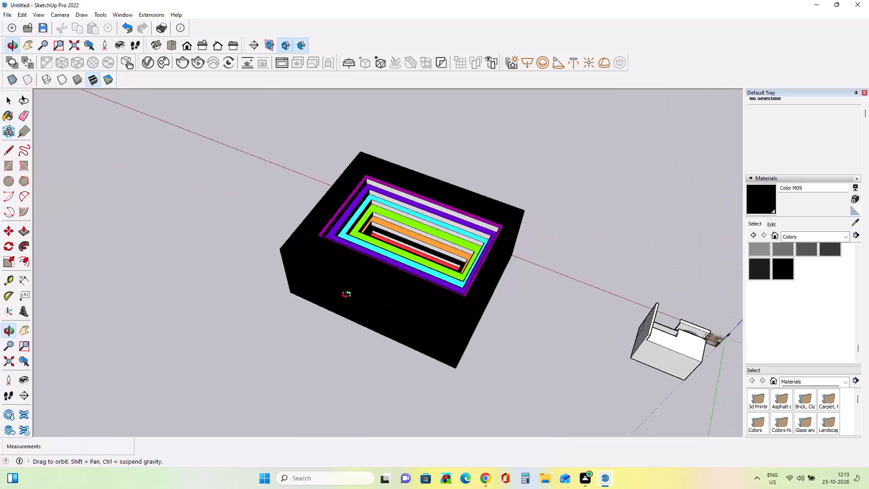
pyautogui.moveTo(349, 296); pyautogui.dragTo(0, 105, button='middle')
pyautogui.click(419, 263)
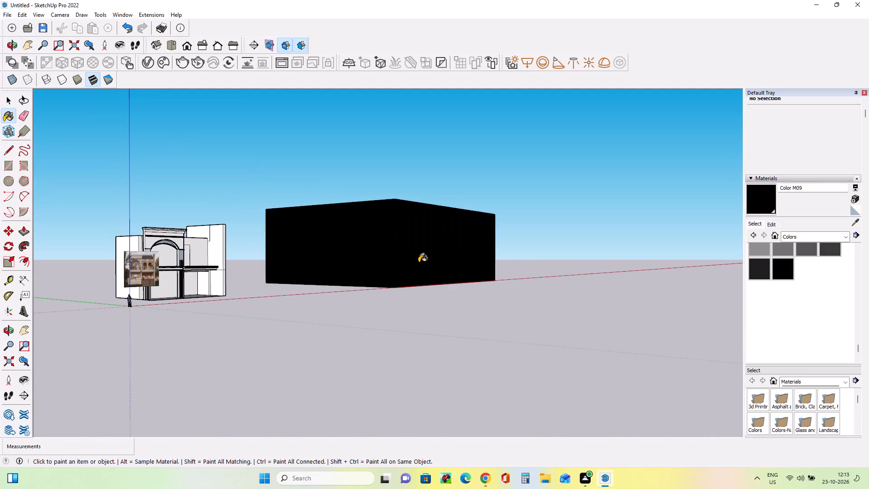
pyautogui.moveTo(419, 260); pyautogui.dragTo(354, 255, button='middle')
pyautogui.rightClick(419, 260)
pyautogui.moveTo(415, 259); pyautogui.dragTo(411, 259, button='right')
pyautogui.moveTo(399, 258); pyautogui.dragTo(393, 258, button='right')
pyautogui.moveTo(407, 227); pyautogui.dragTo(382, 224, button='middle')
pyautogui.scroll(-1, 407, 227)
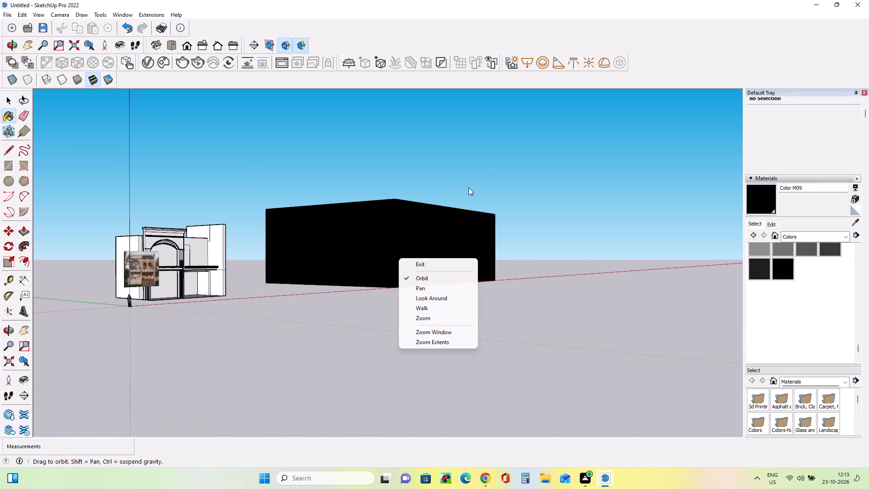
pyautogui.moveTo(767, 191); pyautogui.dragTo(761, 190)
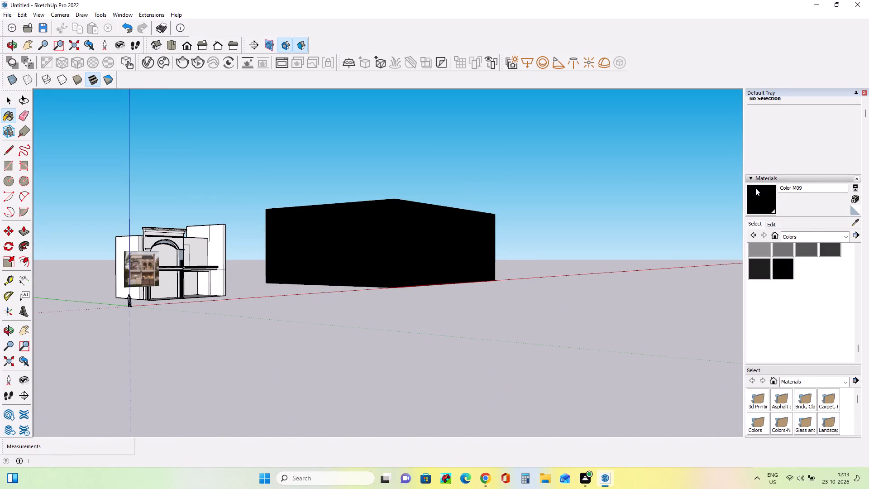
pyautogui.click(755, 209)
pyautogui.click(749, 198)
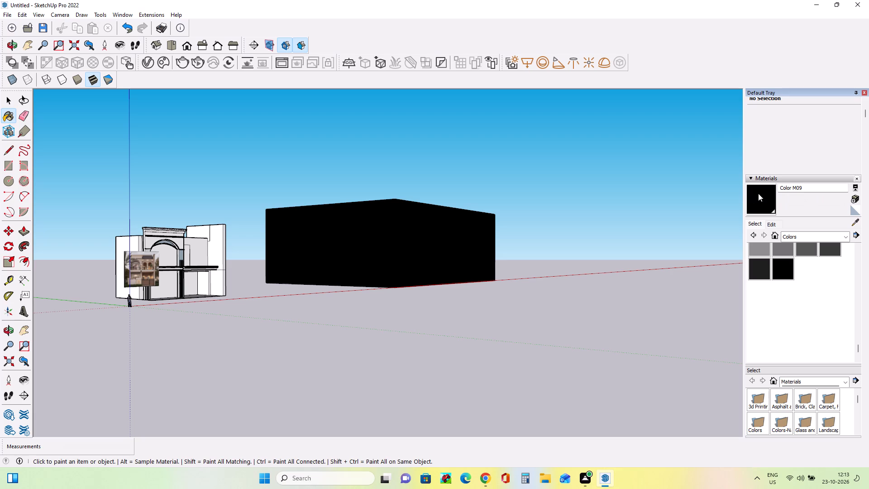
# Paint the remaining white outer side face of the stepped block black with Color M09.
pyautogui.moveTo(615, 225); pyautogui.dragTo(440, 246, button='middle')
pyautogui.scroll(-1, 611, 225)
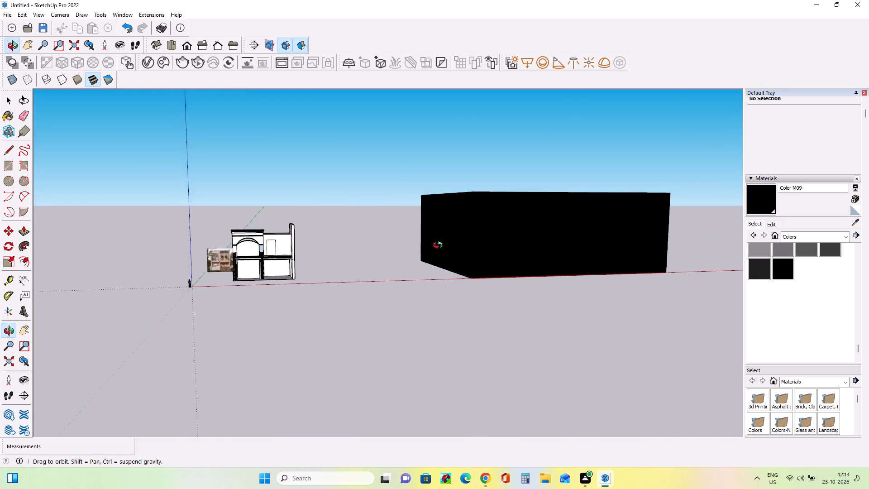
pyautogui.moveTo(440, 246); pyautogui.dragTo(263, 229, button='middle')
pyautogui.moveTo(656, 289); pyautogui.dragTo(481, 313, button='middle')
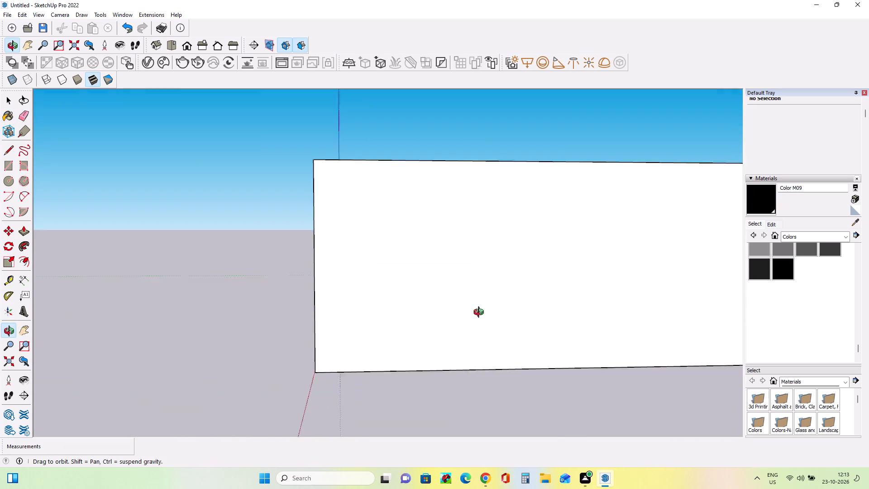
pyautogui.moveTo(481, 313); pyautogui.dragTo(465, 297, button='middle')
pyautogui.click(490, 265)
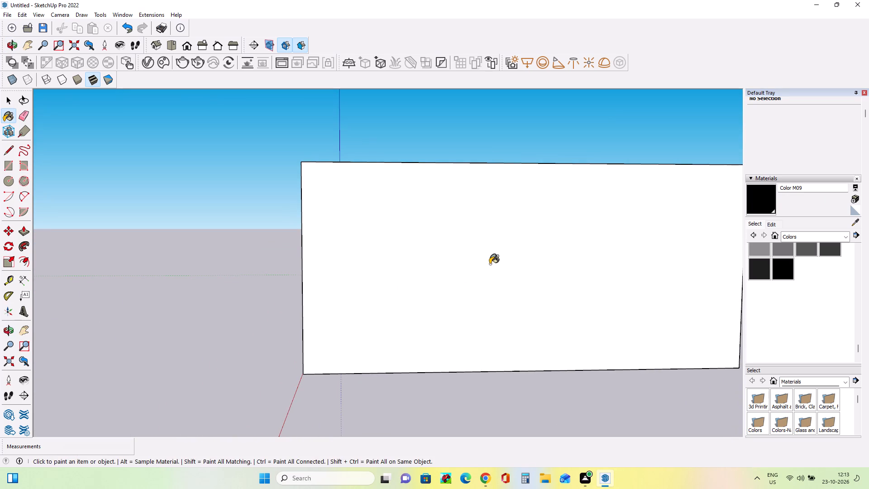
# Paint the two outermost white end walls of the recess black, down to the purple ring, keeping the violet ring's colour.
pyautogui.moveTo(490, 264); pyautogui.dragTo(498, 412, button='middle')
pyautogui.scroll(-1, 490, 264)
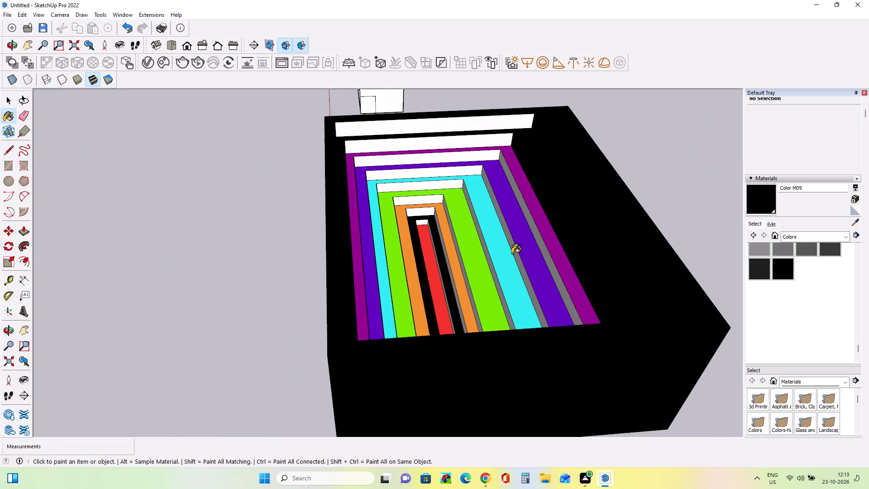
pyautogui.click(411, 130)
pyautogui.click(410, 143)
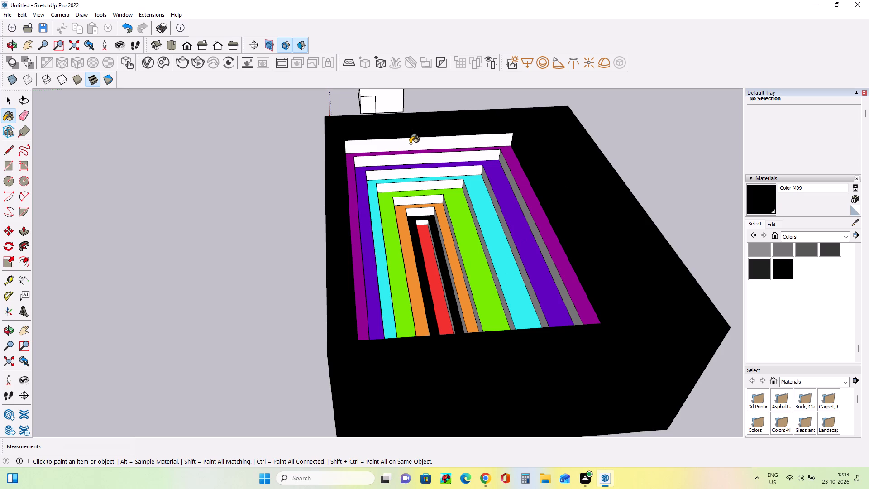
pyautogui.click(409, 166)
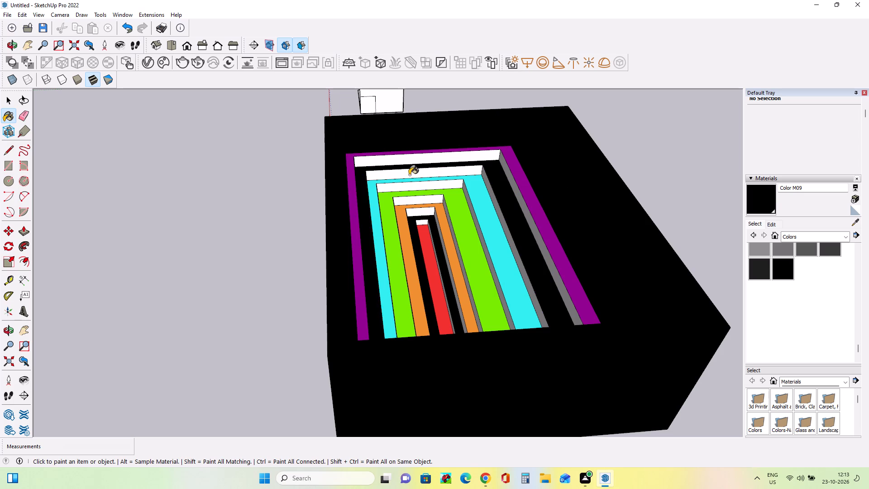
pyautogui.hotkey('ctrl', 'z')
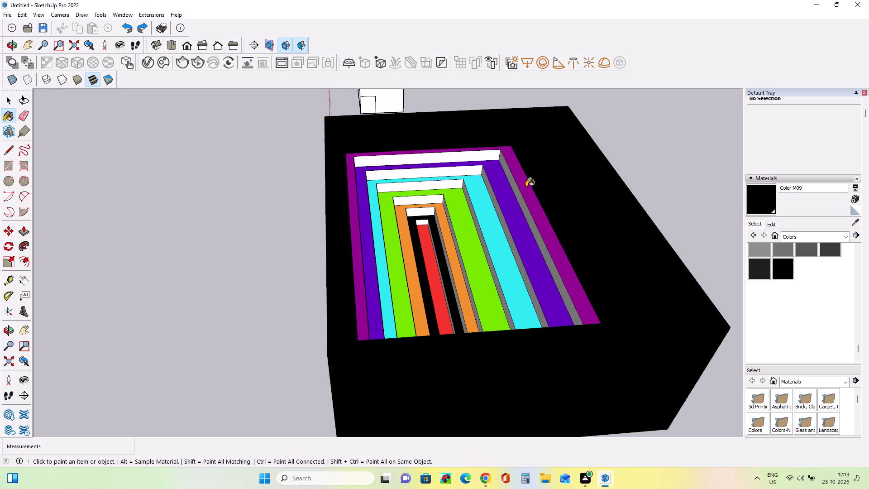
# Paint the remaining white end walls black, from the one above the violet ring inward to the one above the red face.
pyautogui.click(490, 155)
pyautogui.click(473, 173)
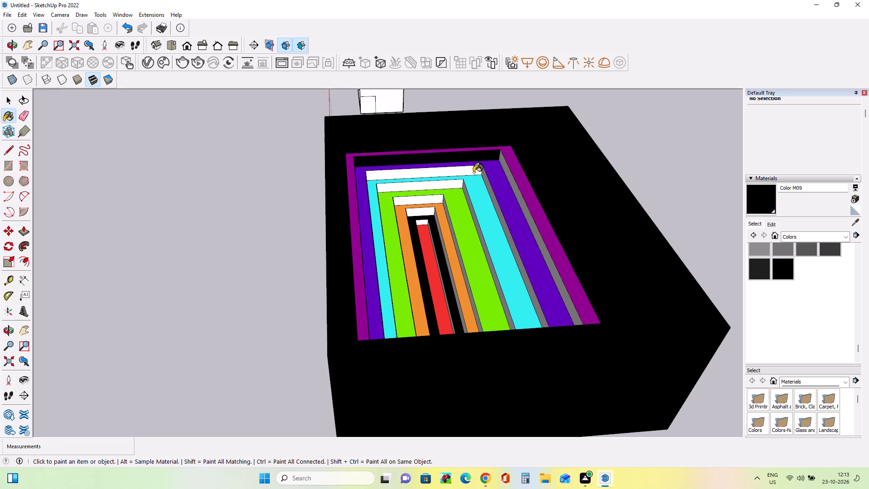
pyautogui.click(458, 185)
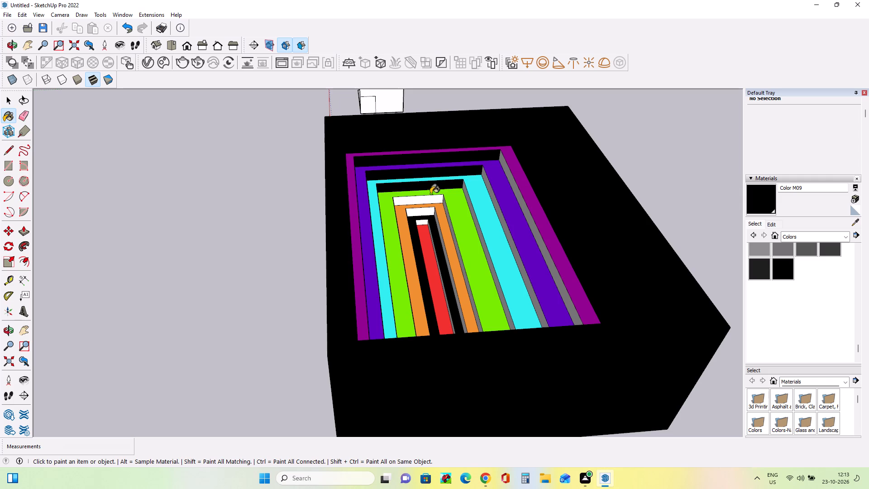
pyautogui.click(431, 202)
pyautogui.click(430, 208)
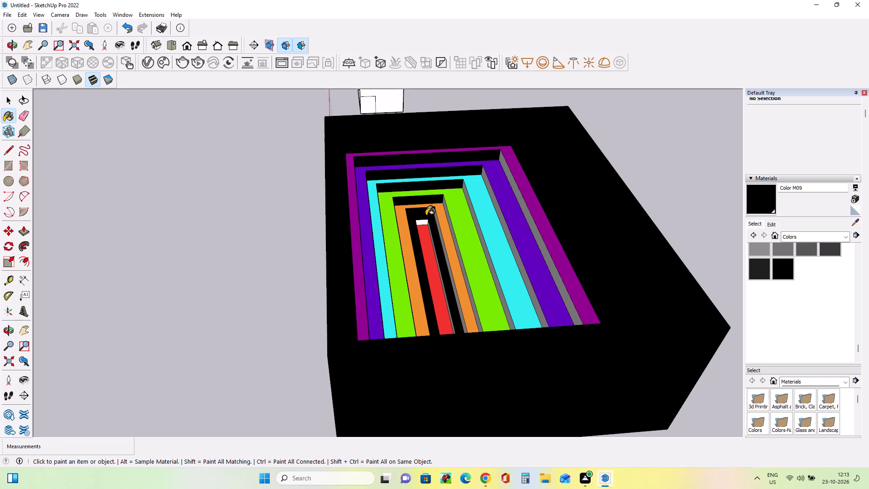
pyautogui.click(423, 221)
# Paint the grey step walls along one long side black, from the purple-violet wall inward to the wall inside the orange ring.
pyautogui.scroll(-4, 522, 216)
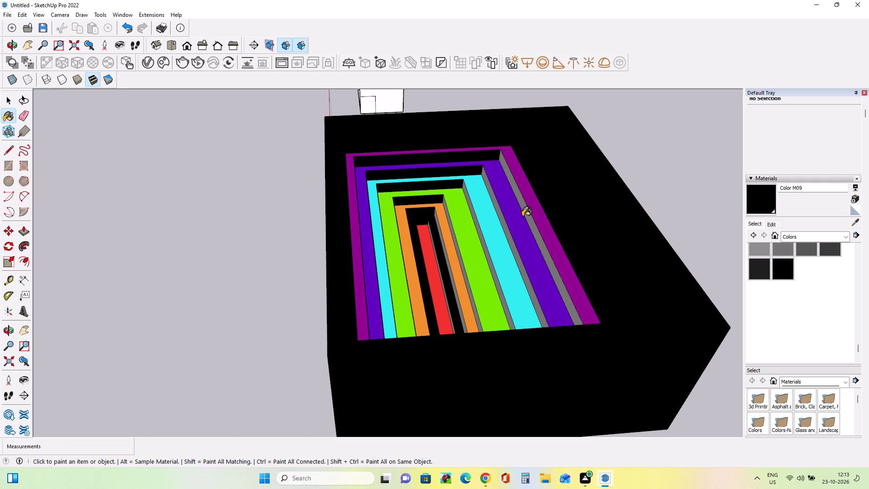
pyautogui.scroll(10, 522, 216)
pyautogui.scroll(-1, 522, 216)
pyautogui.scroll(4, 522, 216)
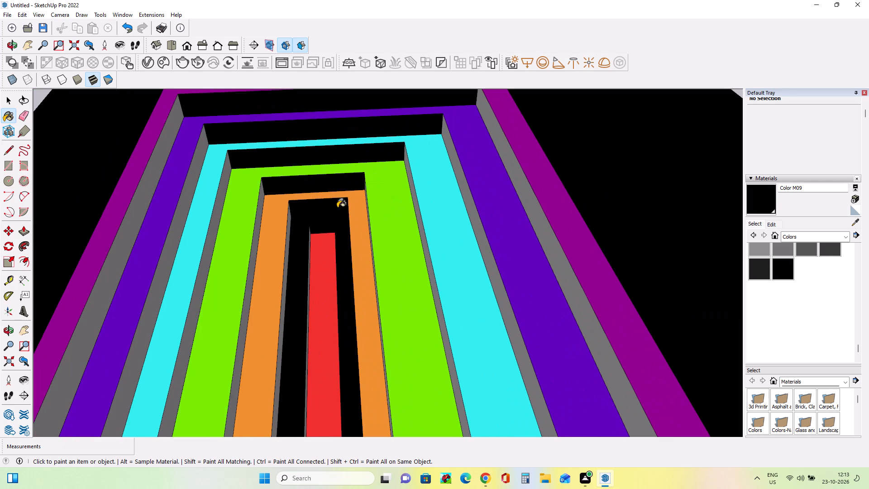
pyautogui.click(147, 196)
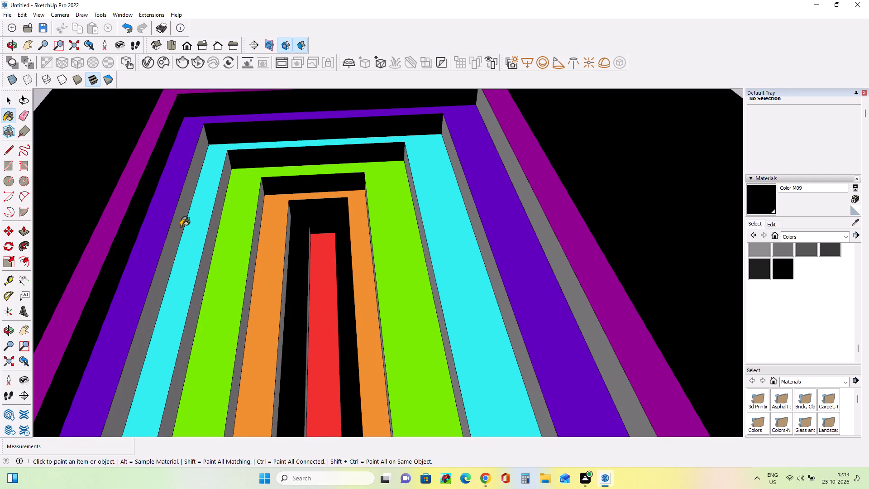
pyautogui.click(180, 226)
pyautogui.click(213, 241)
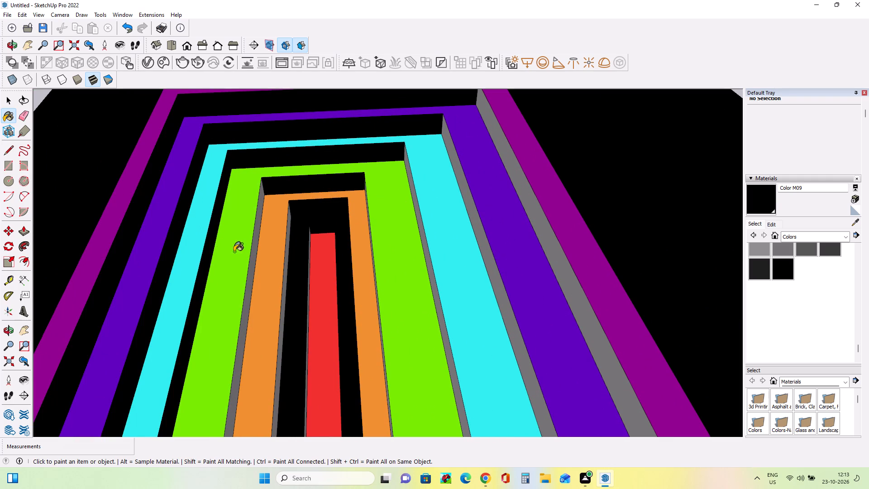
pyautogui.click(255, 259)
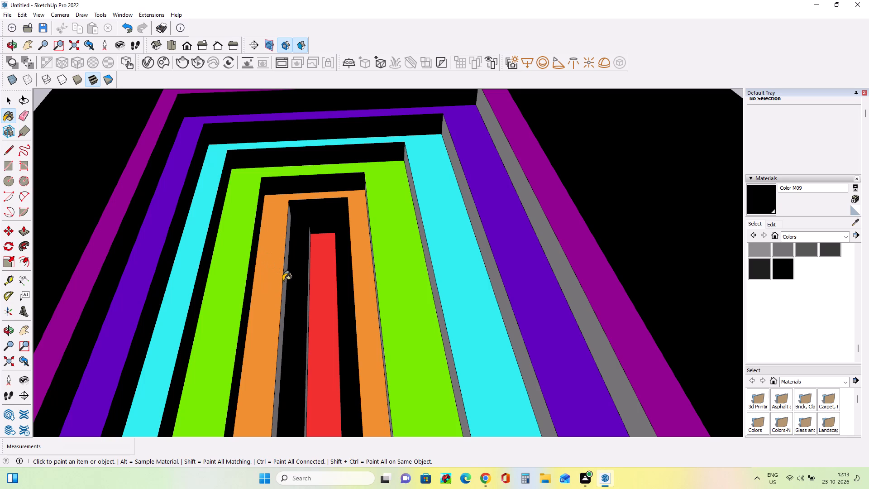
pyautogui.click(283, 281)
pyautogui.click(284, 282)
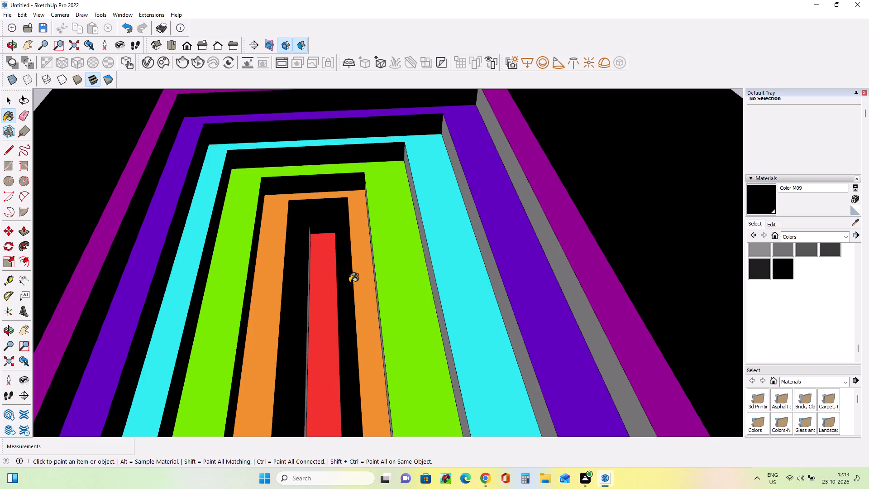
# Paint the opposite long side's step walls black between the green, cyan, violet and purple levels, keeping the orange ring's colour.
pyautogui.click(375, 293)
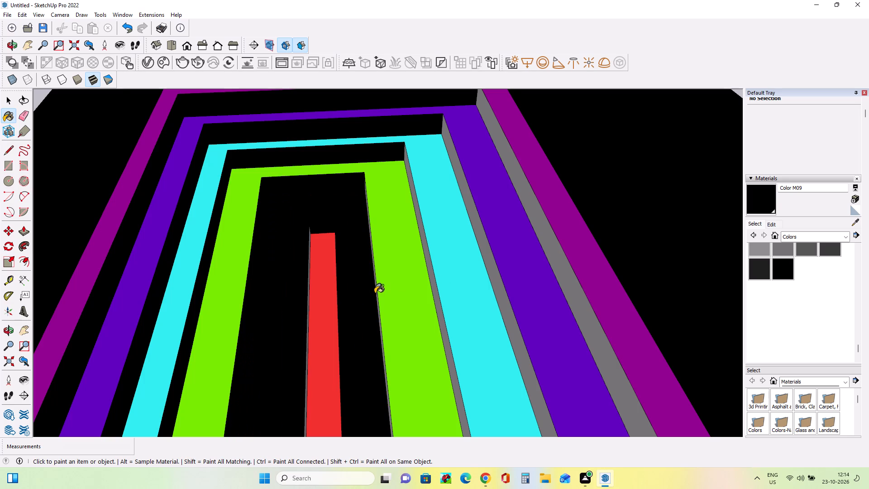
pyautogui.hotkey('ctrl', 'z')
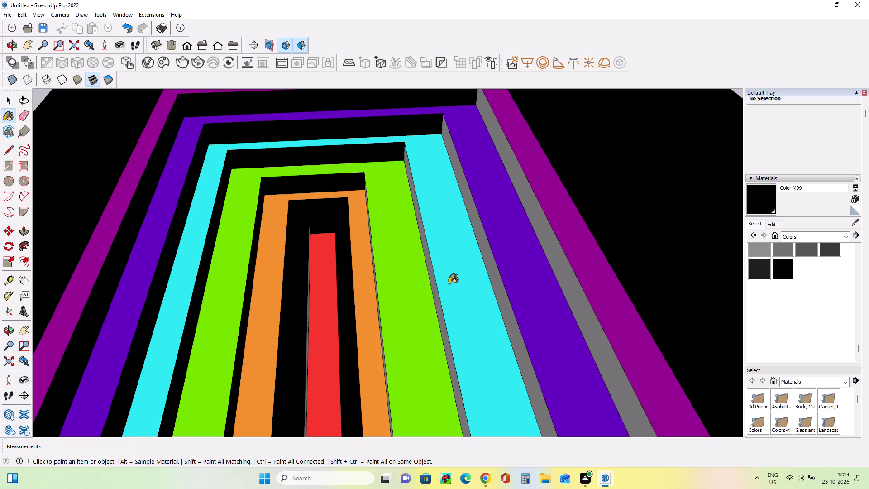
pyautogui.click(436, 299)
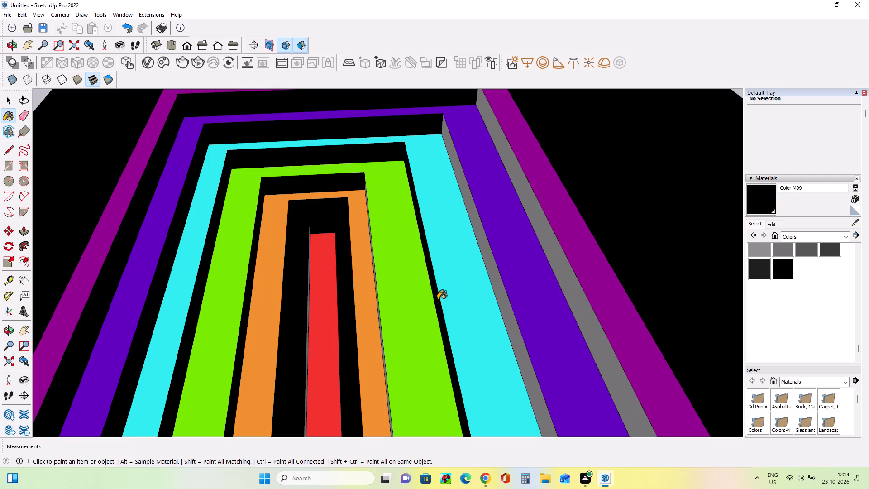
pyautogui.click(506, 298)
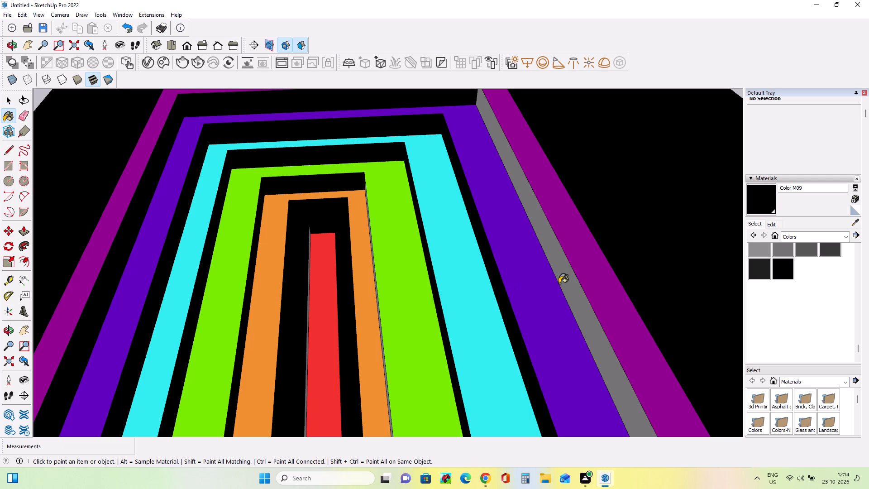
pyautogui.click(568, 273)
# Paint that long side's three innermost step walls black: beside the red face, inside the orange ring, and between orange and green.
pyautogui.scroll(2, 395, 333)
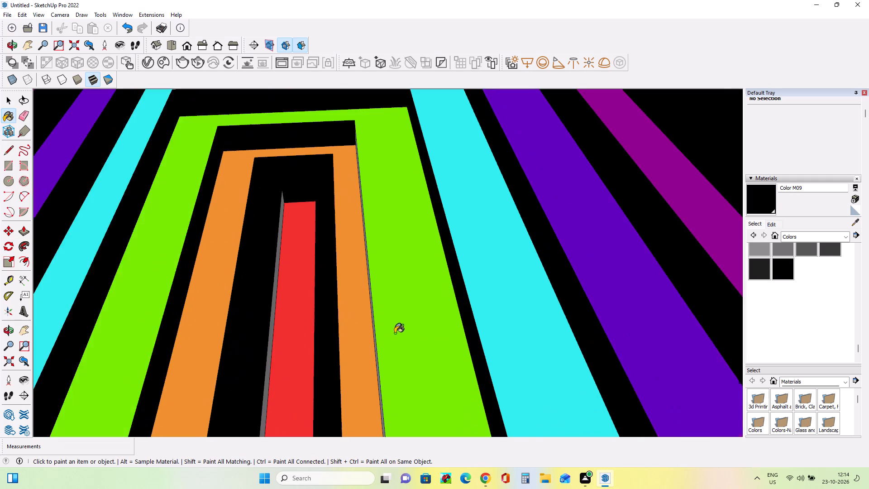
pyautogui.scroll(7, 395, 333)
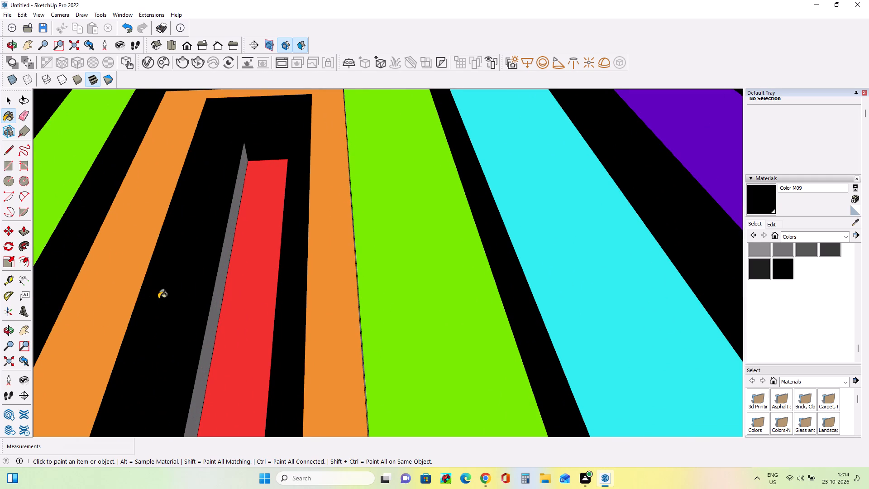
pyautogui.moveTo(165, 296); pyautogui.dragTo(281, 269, button='middle')
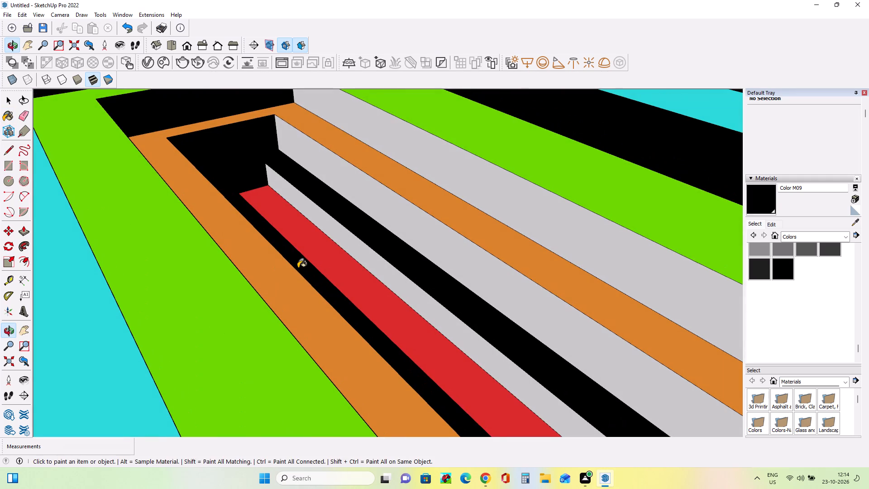
pyautogui.click(389, 283)
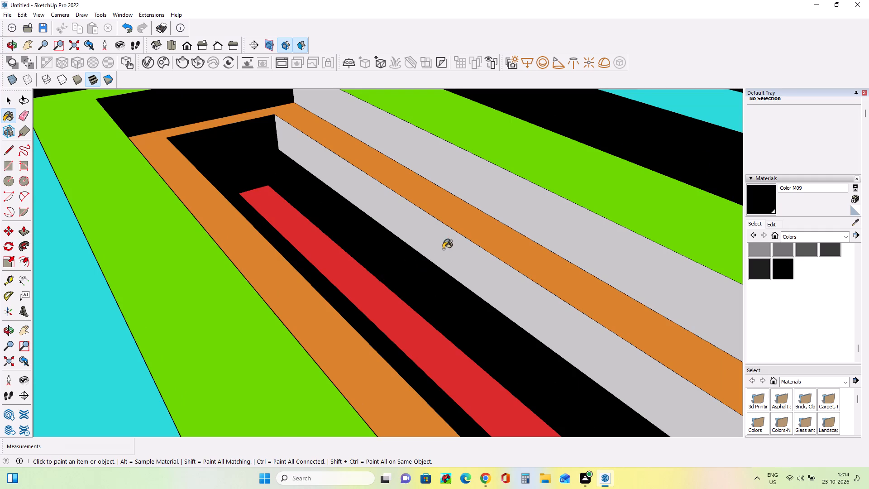
pyautogui.click(452, 241)
pyautogui.click(515, 192)
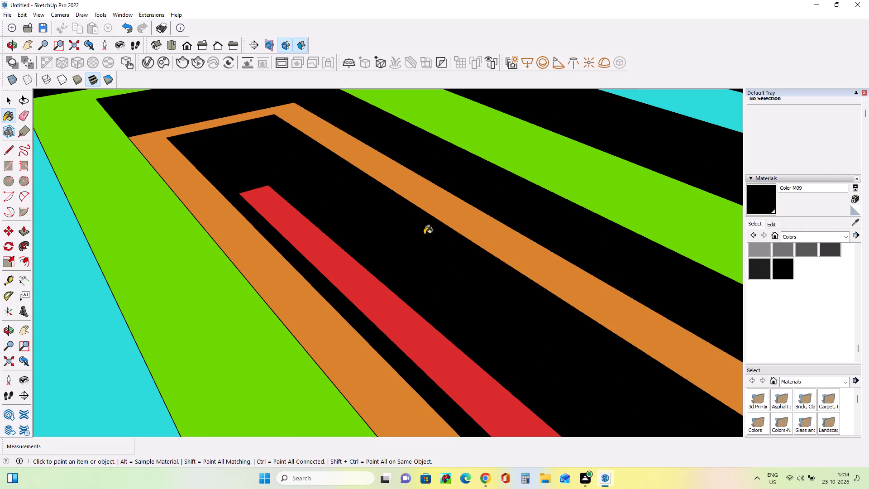
pyautogui.hotkey('ctrl', 'z')
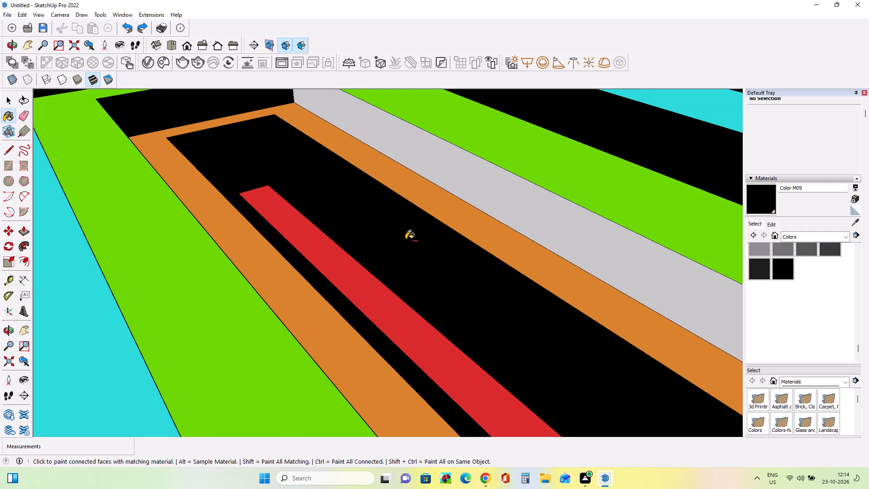
pyautogui.hotkey('ctrl', 'z')
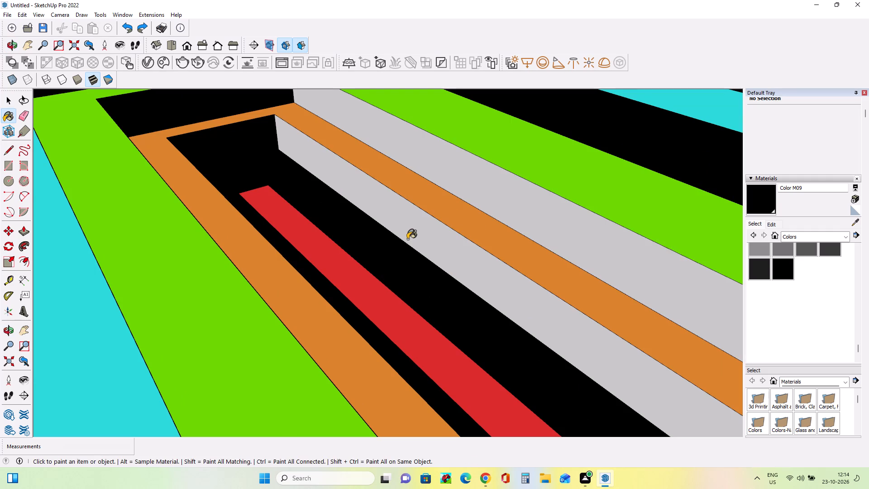
pyautogui.click(408, 237)
pyautogui.click(462, 186)
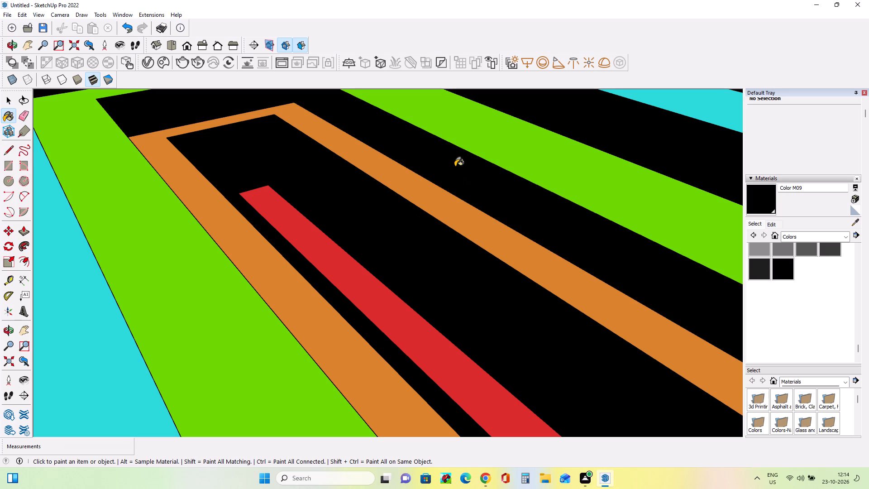
# Paint the remaining grey wall along the other long edge of the red face black.
pyautogui.moveTo(320, 174); pyautogui.dragTo(171, 186, button='middle')
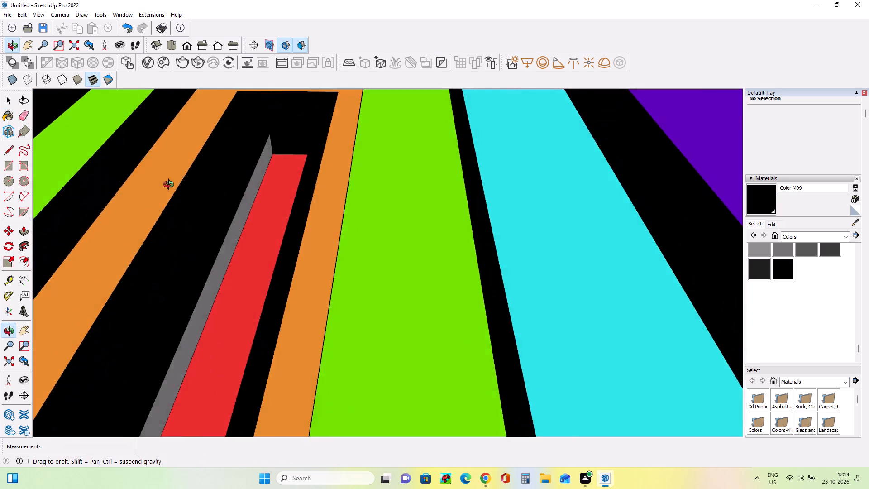
pyautogui.moveTo(171, 186); pyautogui.dragTo(189, 176, button='middle')
pyautogui.scroll(-1, 138, 130)
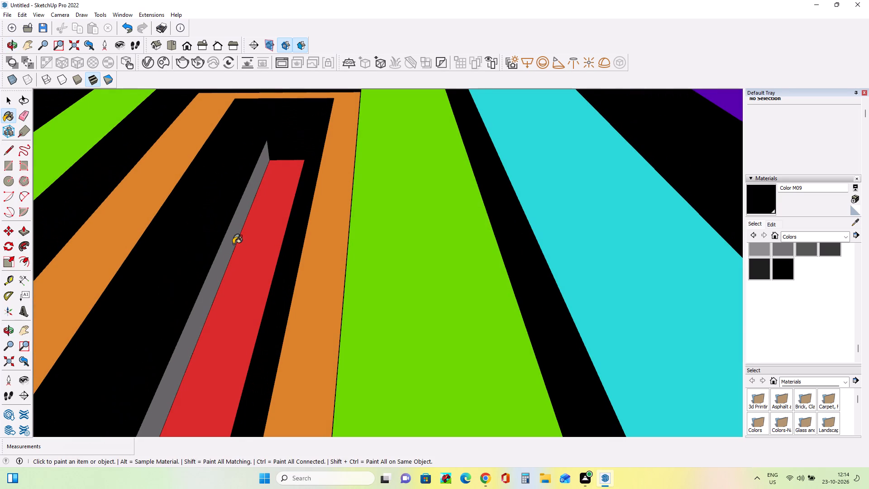
pyautogui.click(230, 240)
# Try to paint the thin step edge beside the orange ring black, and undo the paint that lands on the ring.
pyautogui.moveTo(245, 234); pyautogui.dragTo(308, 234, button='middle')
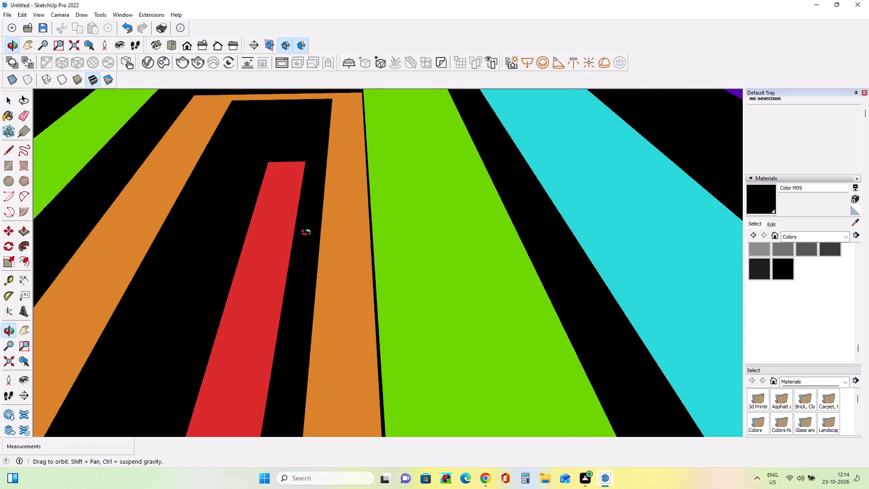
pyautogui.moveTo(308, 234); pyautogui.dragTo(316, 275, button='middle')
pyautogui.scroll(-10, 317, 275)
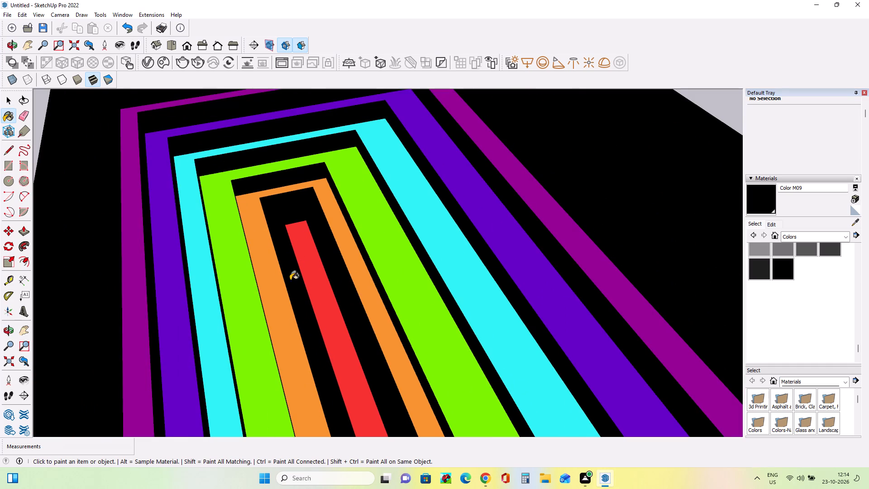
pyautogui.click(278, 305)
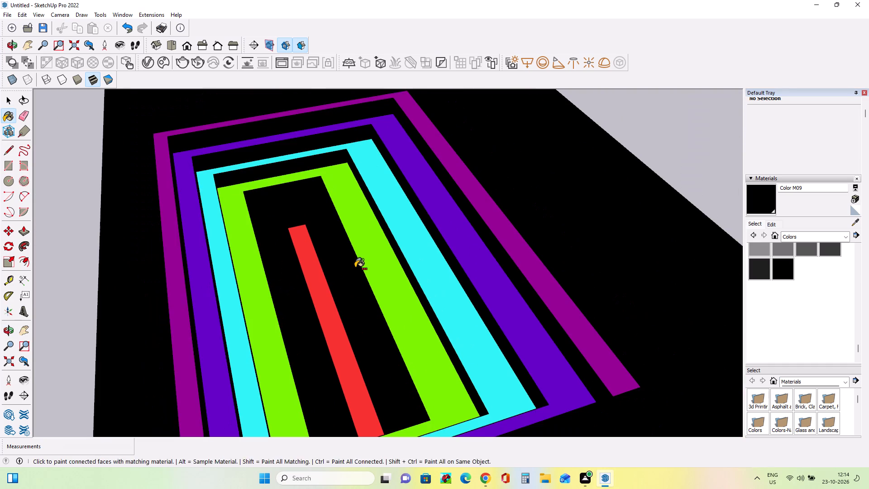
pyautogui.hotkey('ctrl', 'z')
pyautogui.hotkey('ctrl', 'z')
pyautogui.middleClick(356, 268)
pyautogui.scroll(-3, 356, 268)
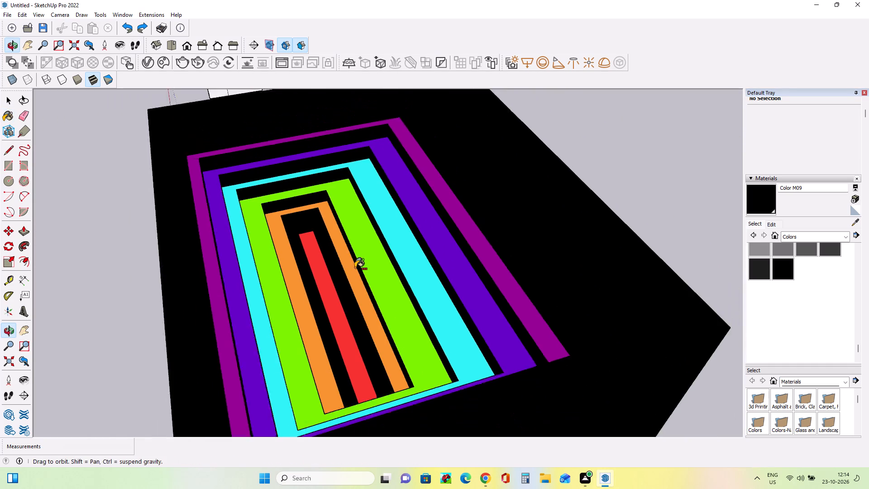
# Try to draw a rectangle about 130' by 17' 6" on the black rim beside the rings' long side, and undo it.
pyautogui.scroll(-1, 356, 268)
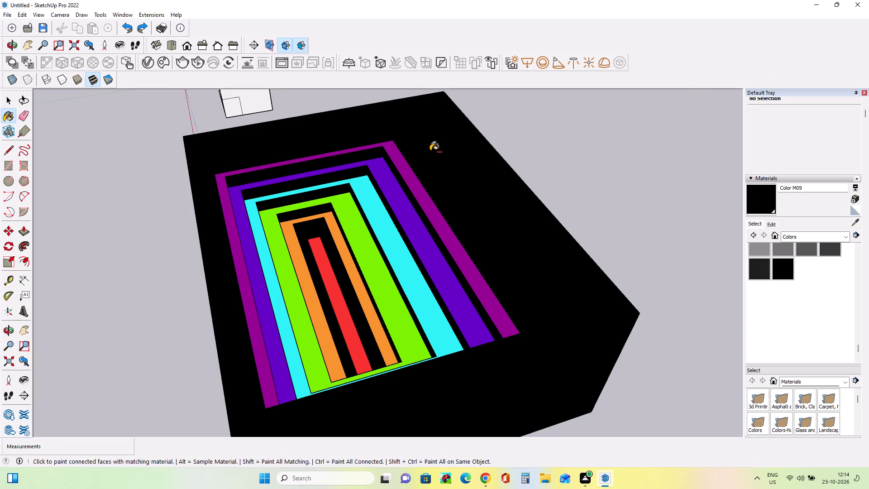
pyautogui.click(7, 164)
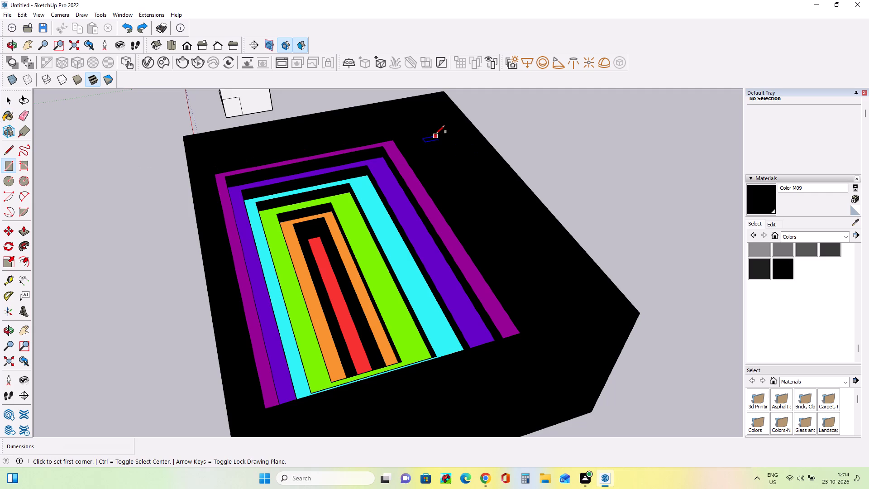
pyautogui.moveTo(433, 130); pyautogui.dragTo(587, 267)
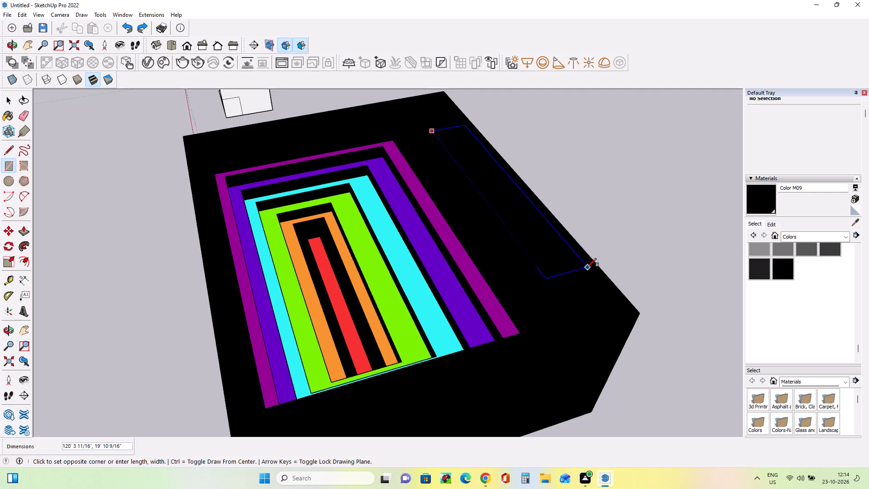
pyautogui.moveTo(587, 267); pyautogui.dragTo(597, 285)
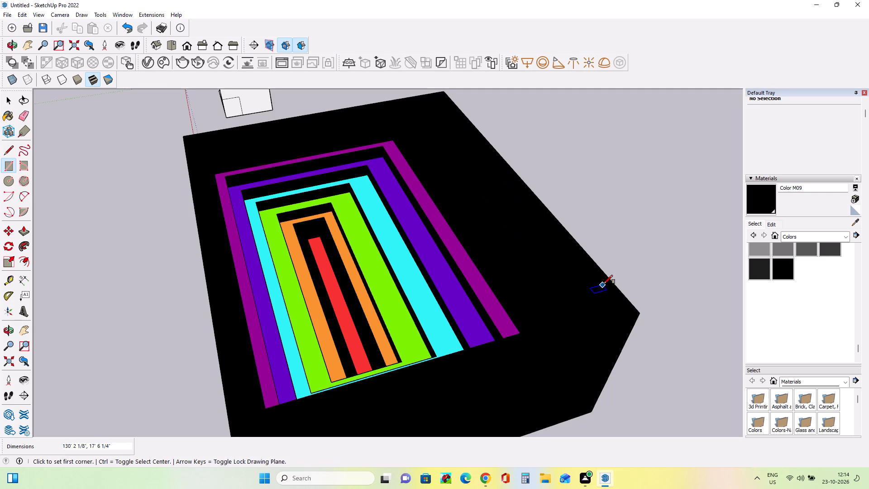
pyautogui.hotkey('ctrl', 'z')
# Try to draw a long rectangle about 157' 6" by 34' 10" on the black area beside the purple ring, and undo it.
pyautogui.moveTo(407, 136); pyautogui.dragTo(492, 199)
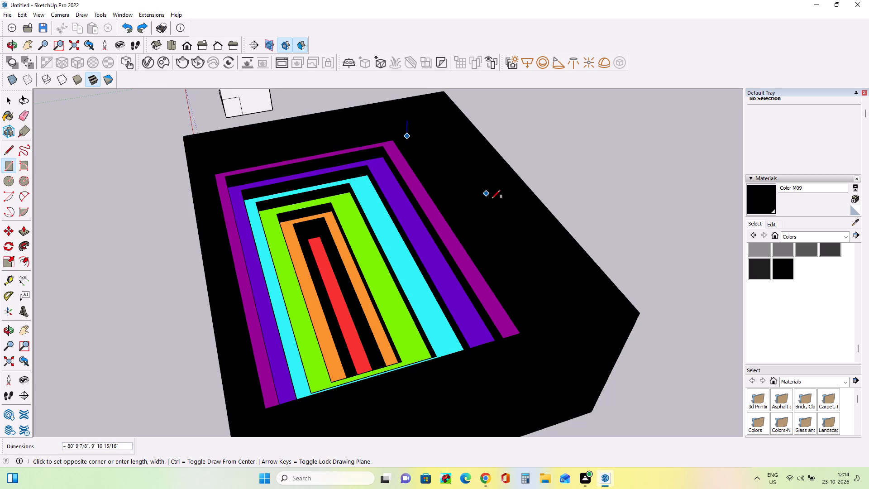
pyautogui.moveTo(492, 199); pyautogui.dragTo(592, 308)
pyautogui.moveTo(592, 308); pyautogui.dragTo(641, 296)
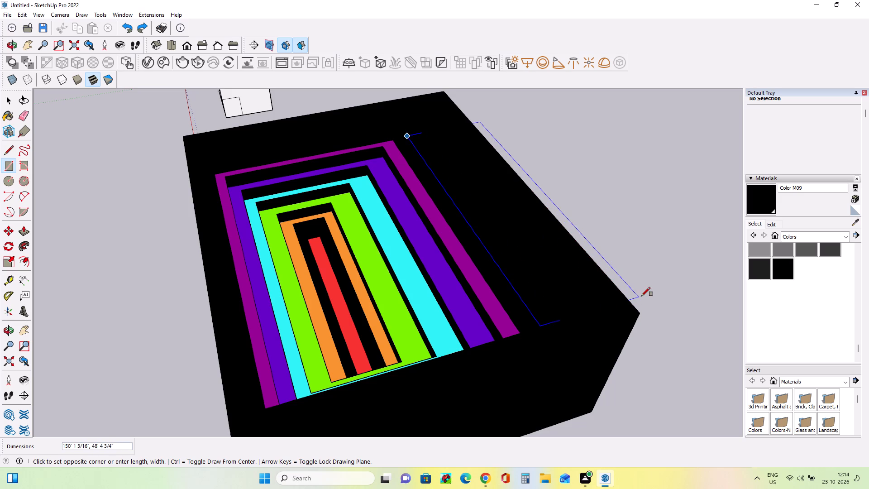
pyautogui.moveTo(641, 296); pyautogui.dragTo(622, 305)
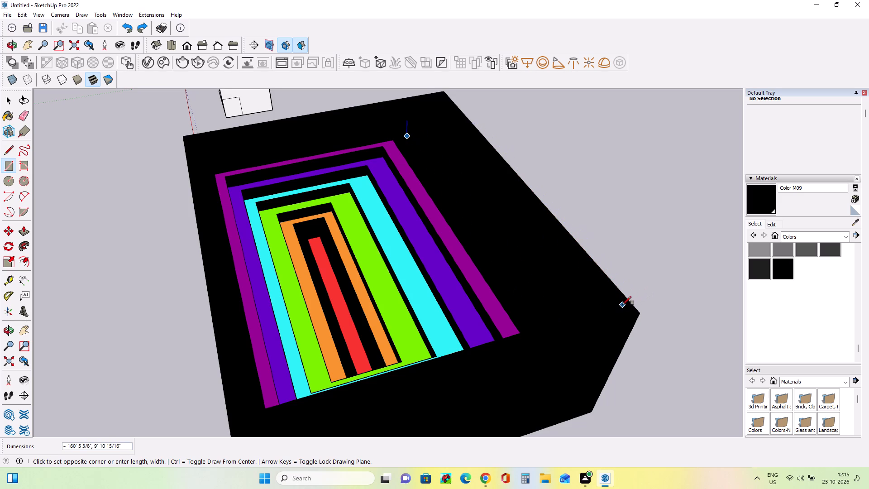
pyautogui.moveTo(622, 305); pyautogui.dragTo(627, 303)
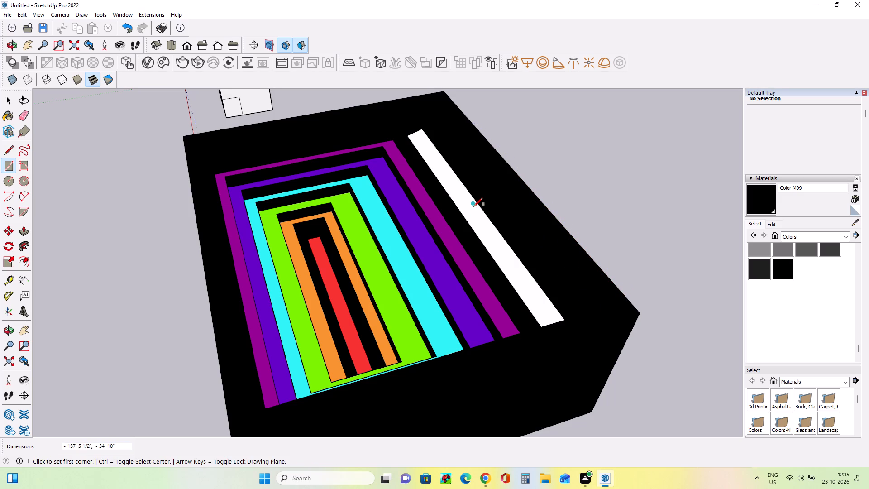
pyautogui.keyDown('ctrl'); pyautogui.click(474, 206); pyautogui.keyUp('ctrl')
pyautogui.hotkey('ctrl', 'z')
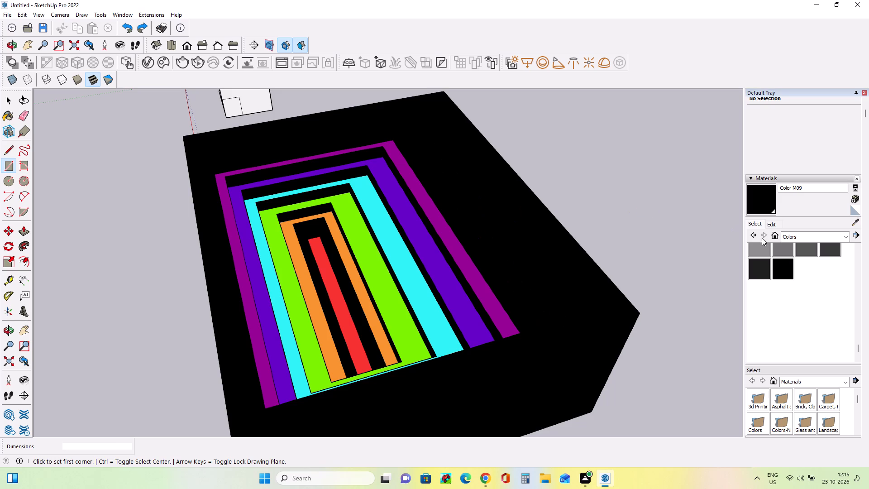
# Paint the step outside the purple ring and the block's top rim grey with Color M04.
pyautogui.click(761, 248)
pyautogui.click(530, 283)
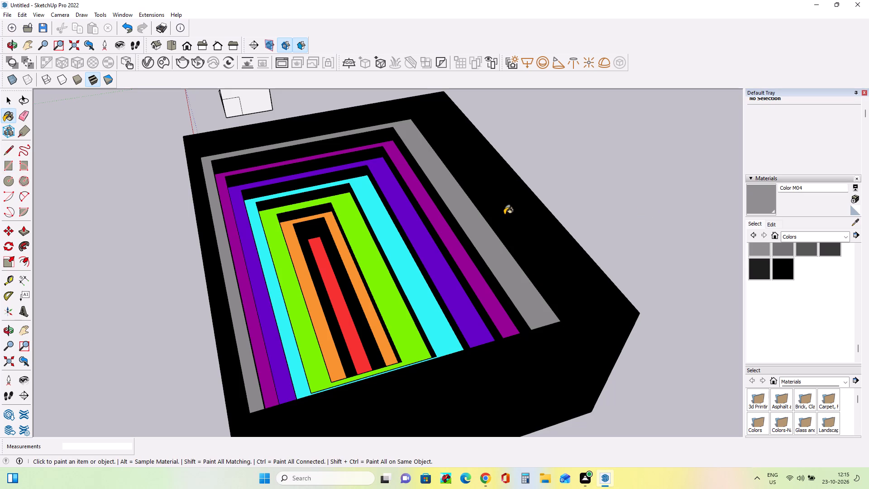
pyautogui.click(504, 215)
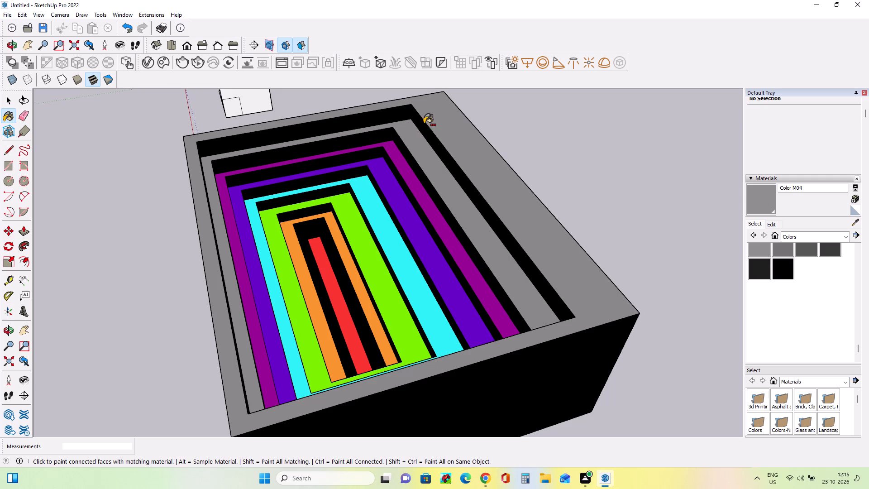
# Draw a rectangle about 122' by 24' 5" across the wide long side of the grey top rim, reaching the block's outer edge.
pyautogui.click(3, 157)
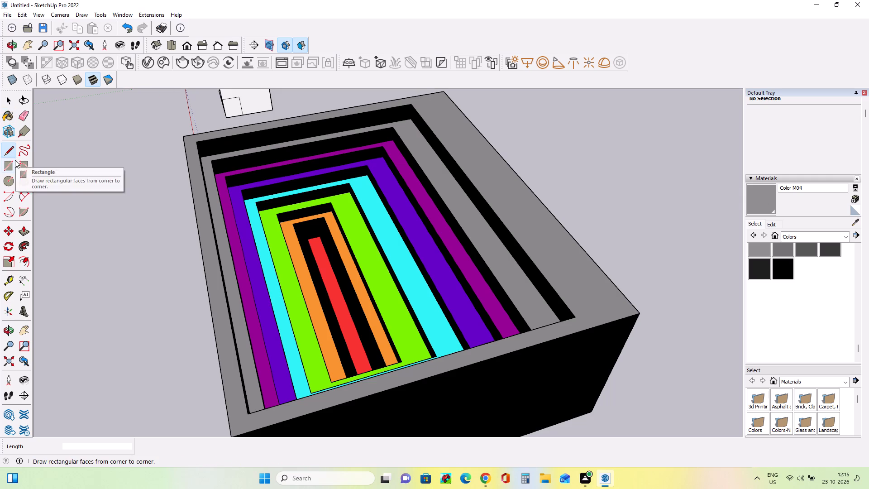
pyautogui.click(15, 160)
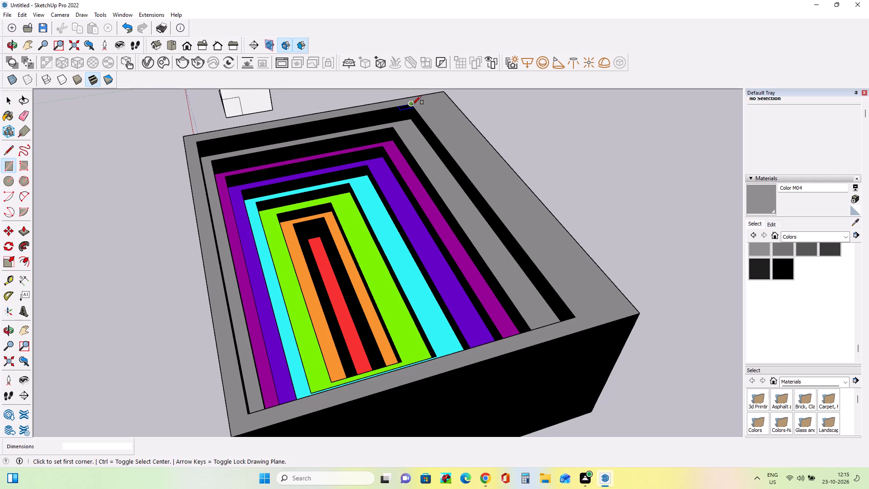
pyautogui.moveTo(441, 145); pyautogui.dragTo(512, 178)
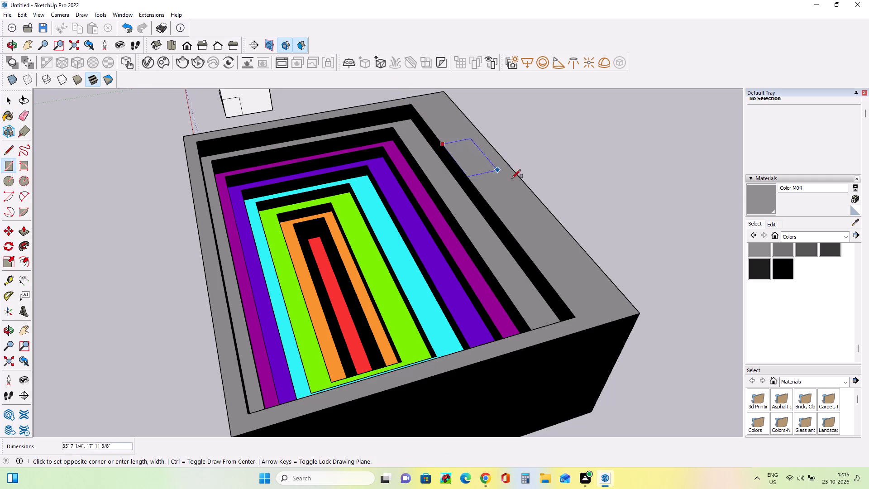
pyautogui.moveTo(512, 178); pyautogui.dragTo(606, 288)
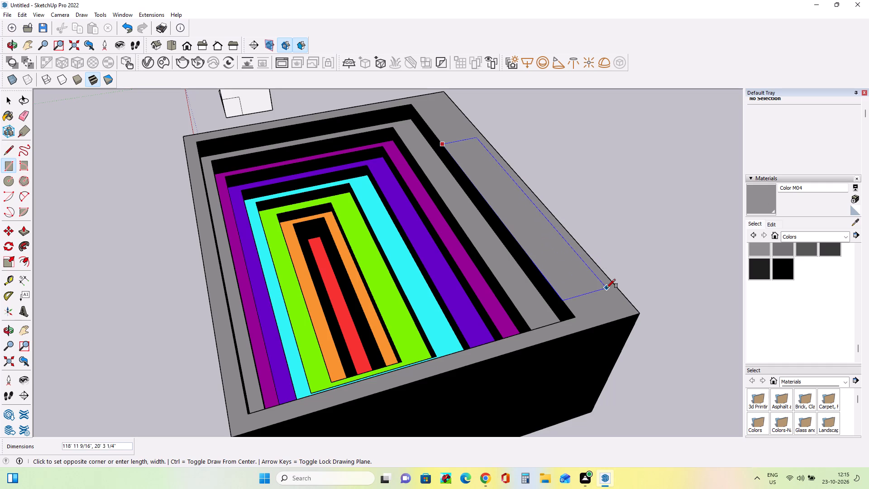
pyautogui.moveTo(606, 288); pyautogui.dragTo(622, 289)
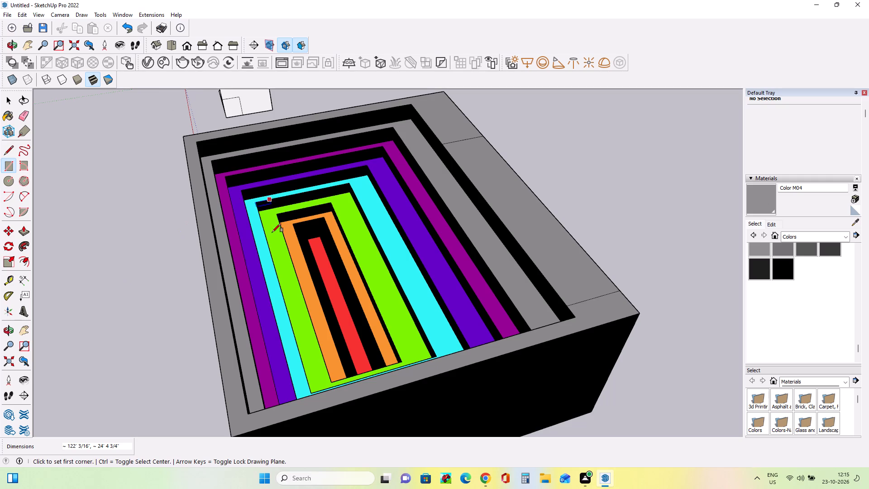
# Paint the rest of the top rim and the outermost step dark with Color M08, leaving the new rectangle grey.
pyautogui.click(763, 264)
pyautogui.click(611, 314)
pyautogui.click(540, 314)
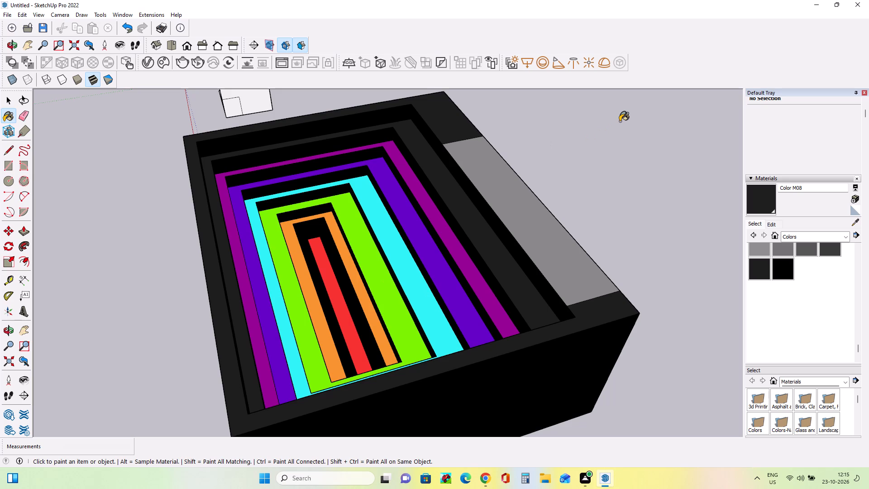
# Divide the far end of the grey rectangle into three full-width bands with rectangles, including ones about 27' and 13' 6" long.
pyautogui.moveTo(101, 217); pyautogui.dragTo(72, 196)
pyautogui.click(21, 178)
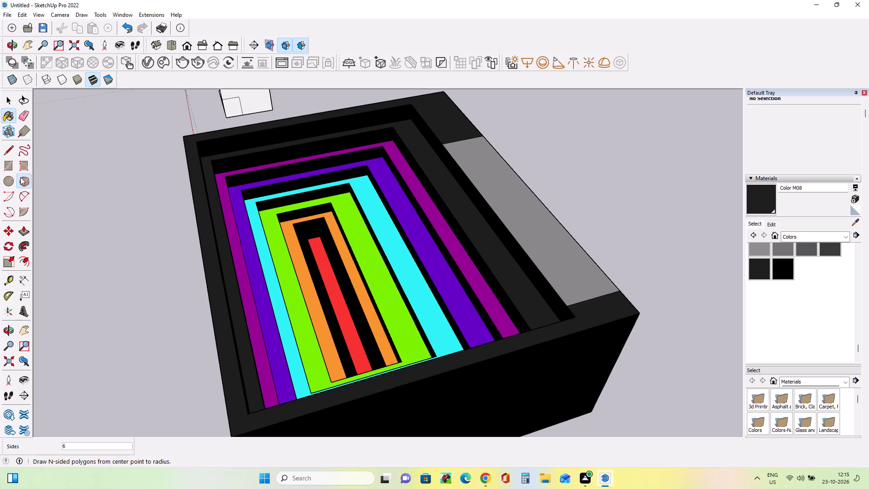
pyautogui.click(9, 166)
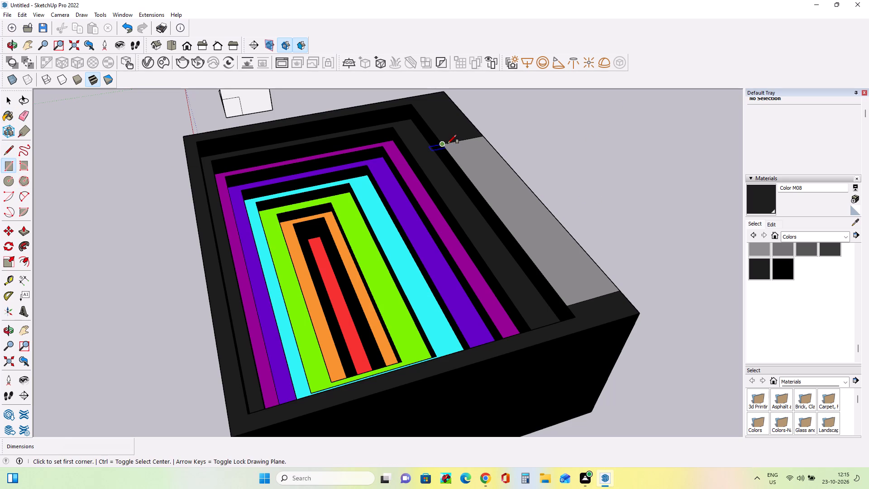
pyautogui.moveTo(448, 144); pyautogui.dragTo(516, 177)
pyautogui.moveTo(441, 143); pyautogui.dragTo(504, 165)
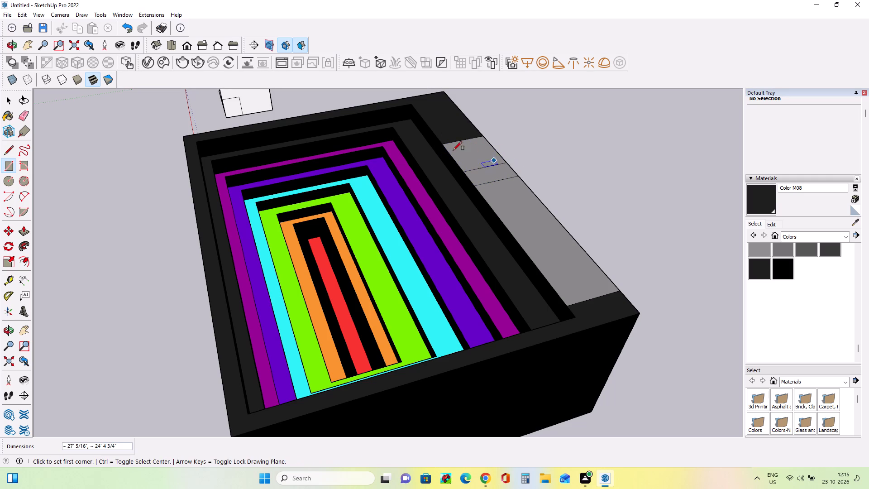
pyautogui.moveTo(448, 144); pyautogui.dragTo(497, 155)
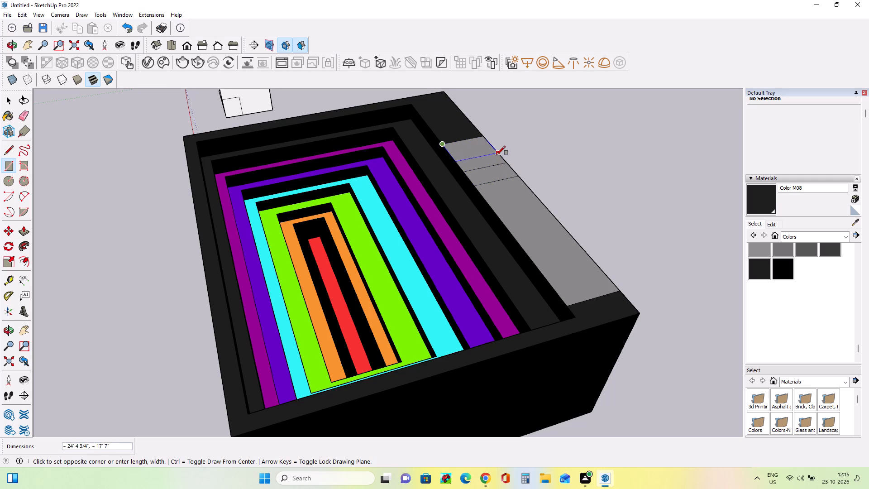
pyautogui.moveTo(497, 155); pyautogui.dragTo(503, 158)
pyautogui.moveTo(503, 158); pyautogui.dragTo(499, 148)
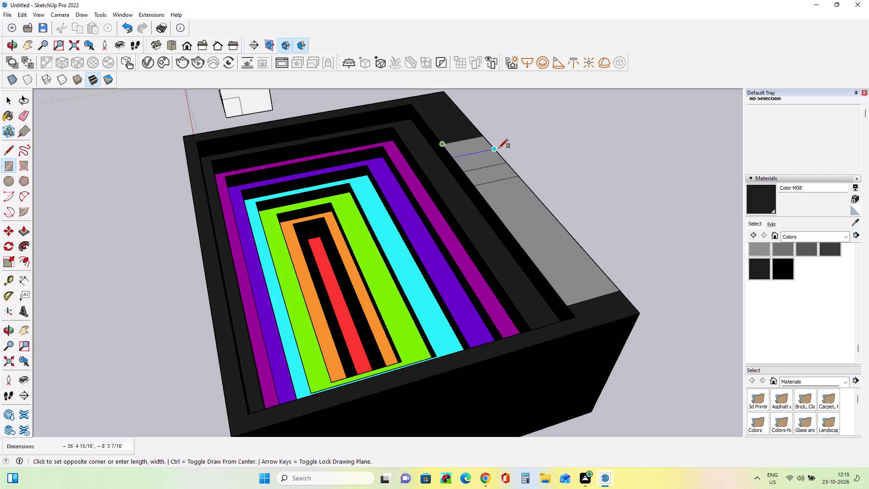
pyautogui.moveTo(499, 148); pyautogui.dragTo(500, 149)
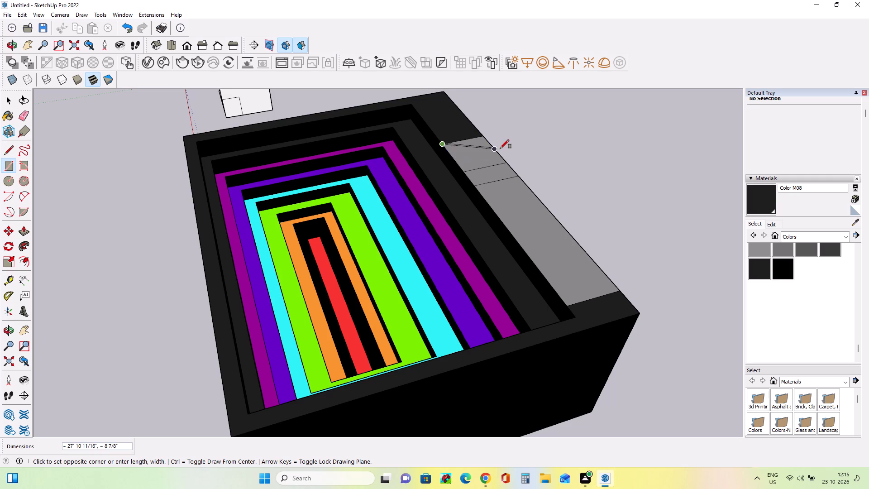
pyautogui.moveTo(500, 149); pyautogui.dragTo(500, 150)
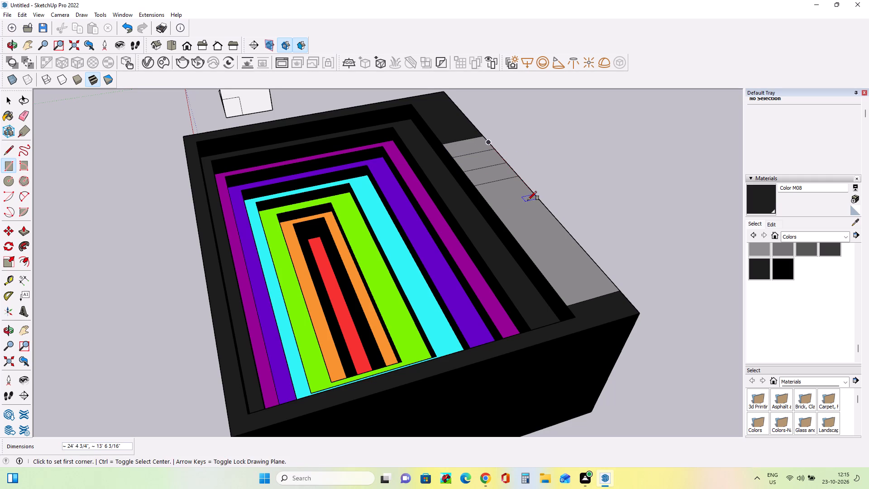
# Draw a full-width rectangle about 33' 2" long beyond the three bands, and split off a narrower band at its far end.
pyautogui.moveTo(476, 189); pyautogui.dragTo(530, 201)
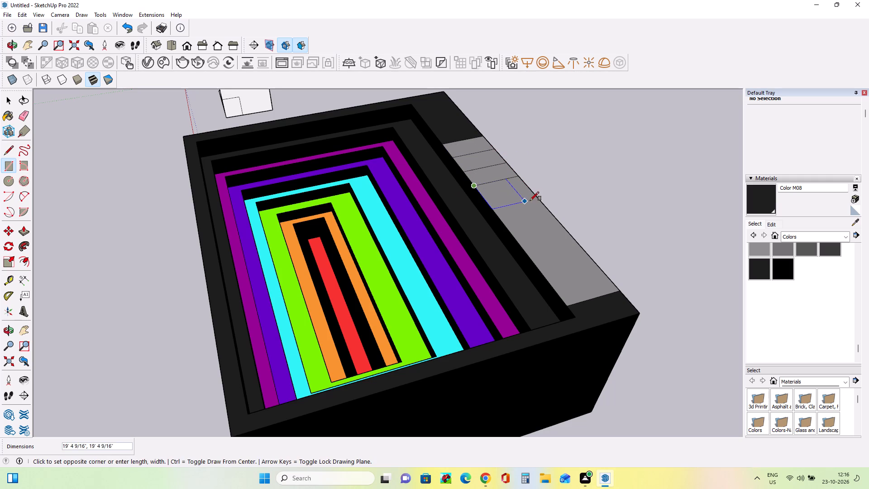
pyautogui.moveTo(530, 201); pyautogui.dragTo(546, 211)
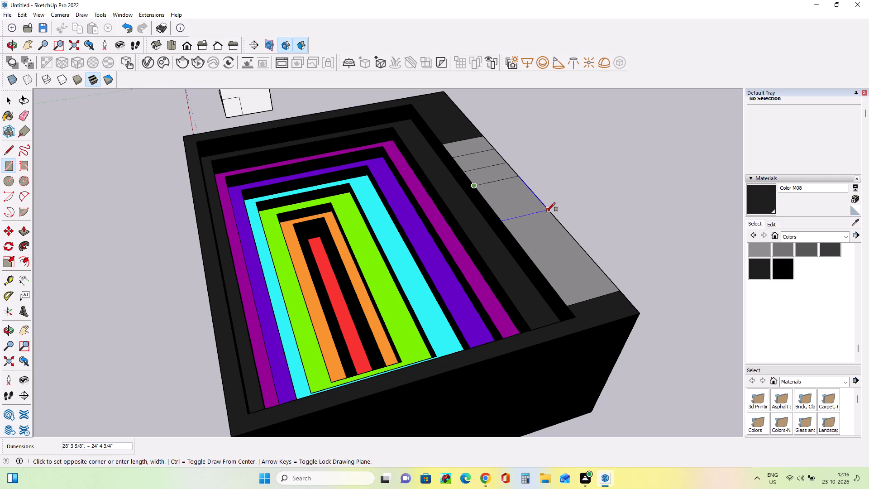
pyautogui.moveTo(546, 211); pyautogui.dragTo(552, 218)
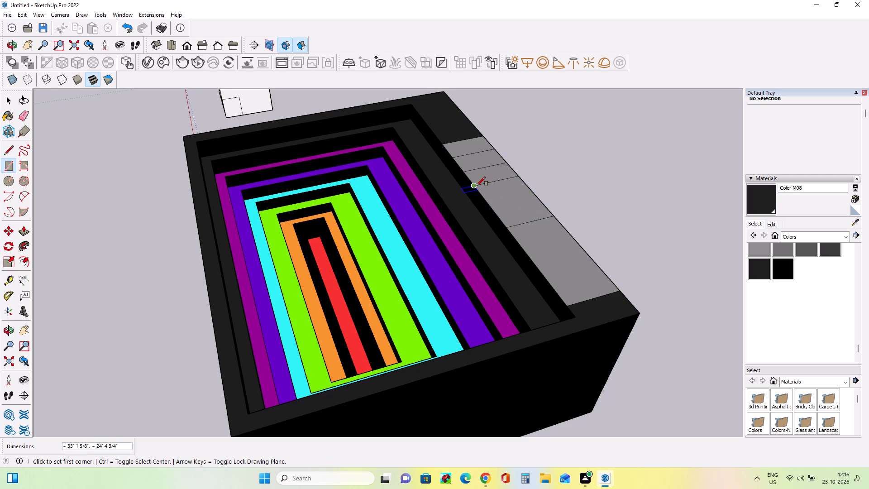
pyautogui.moveTo(477, 186); pyautogui.dragTo(532, 189)
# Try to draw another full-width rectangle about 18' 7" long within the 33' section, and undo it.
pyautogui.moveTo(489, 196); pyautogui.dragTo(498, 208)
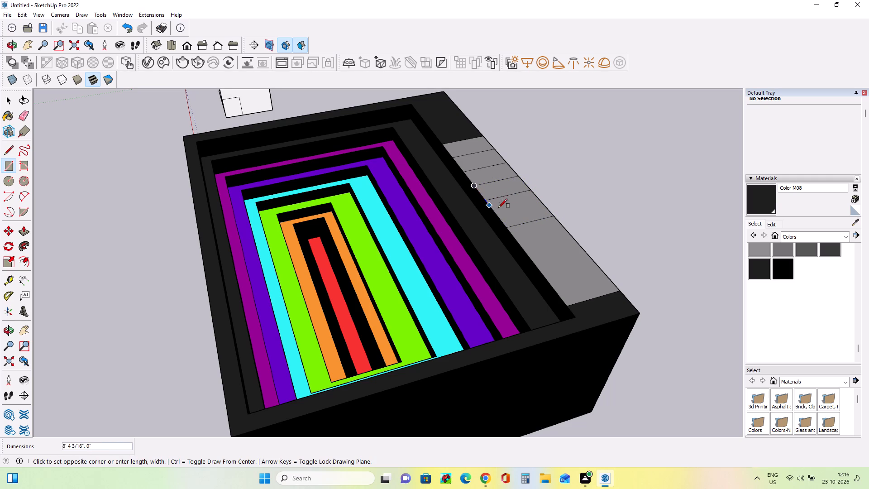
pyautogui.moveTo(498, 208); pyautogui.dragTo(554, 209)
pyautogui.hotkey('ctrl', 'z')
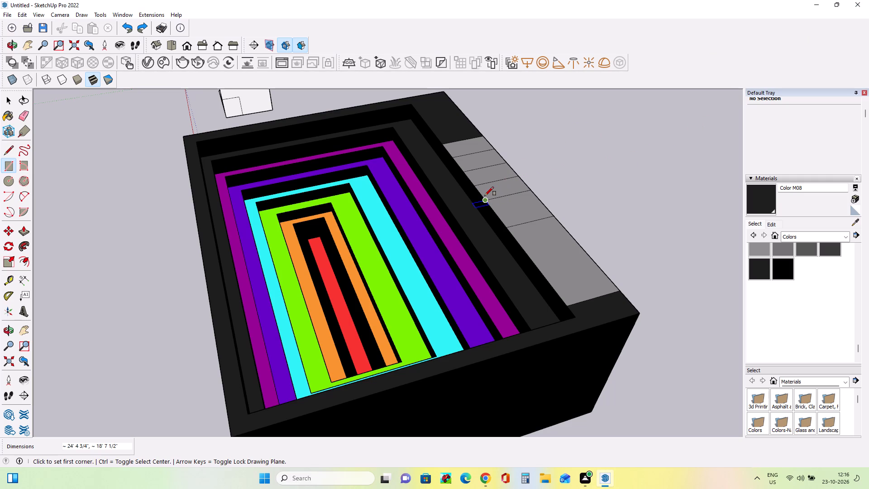
# Draw a full-width rectangle about 24' 5" by 10' 5" from the last dividing line to split the remaining section.
pyautogui.moveTo(485, 196); pyautogui.dragTo(543, 204)
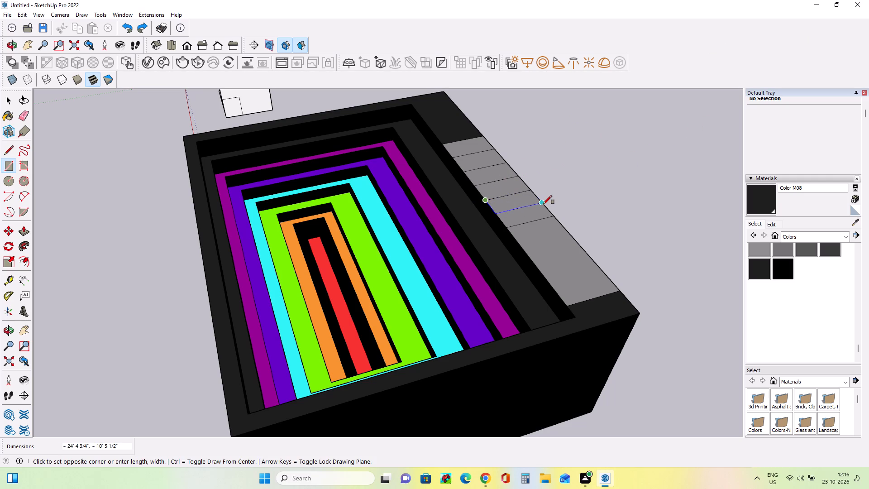
pyautogui.moveTo(543, 204); pyautogui.dragTo(544, 204)
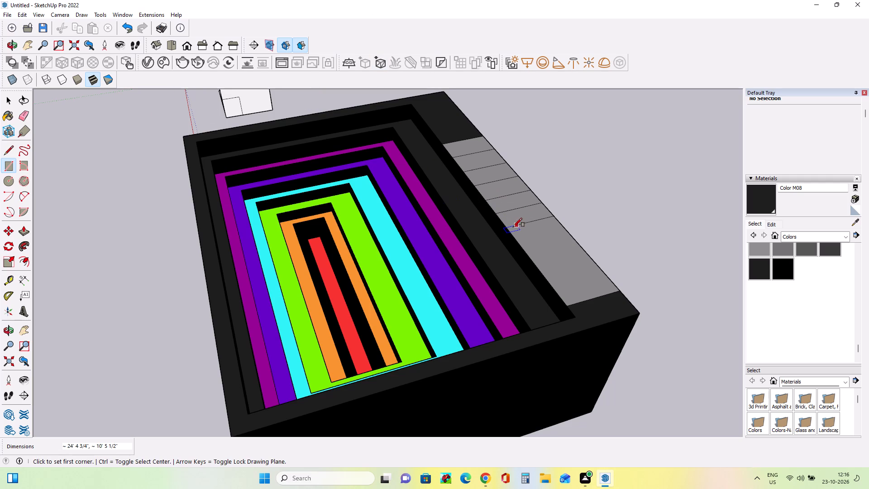
# Divide the remaining section of the grey strip with full-width rectangles about 35' 4", 11' 4" and 9' 8" long.
pyautogui.moveTo(510, 229); pyautogui.dragTo(597, 268)
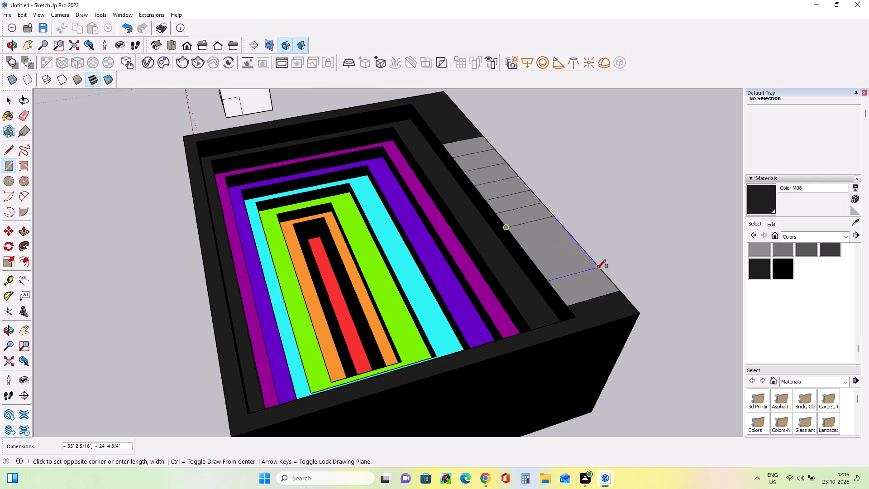
pyautogui.moveTo(597, 268); pyautogui.dragTo(597, 268)
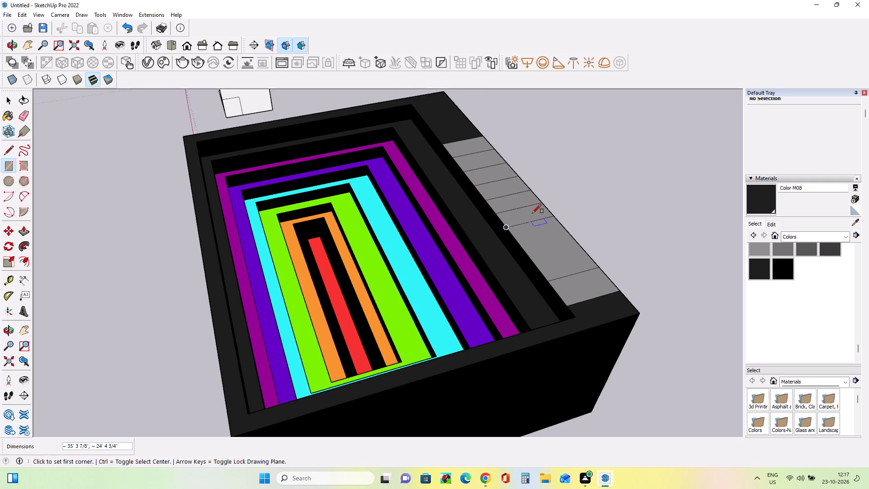
pyautogui.moveTo(506, 227); pyautogui.dragTo(575, 240)
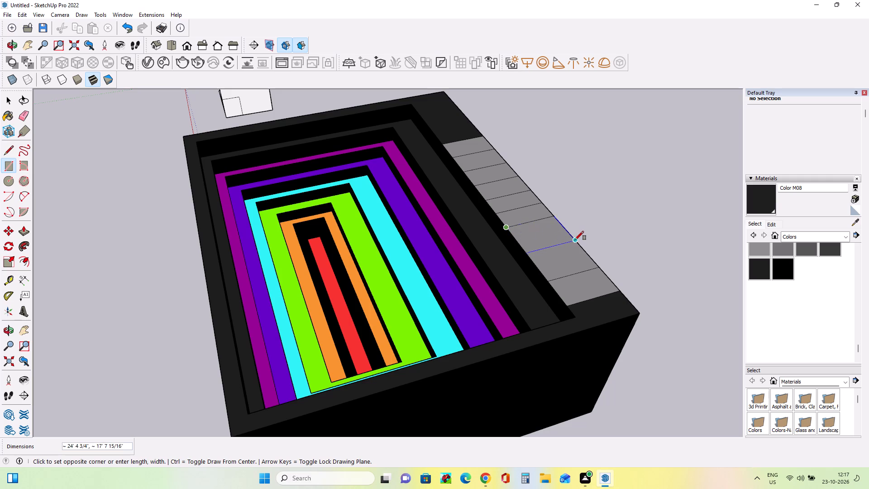
pyautogui.moveTo(575, 240); pyautogui.dragTo(573, 226)
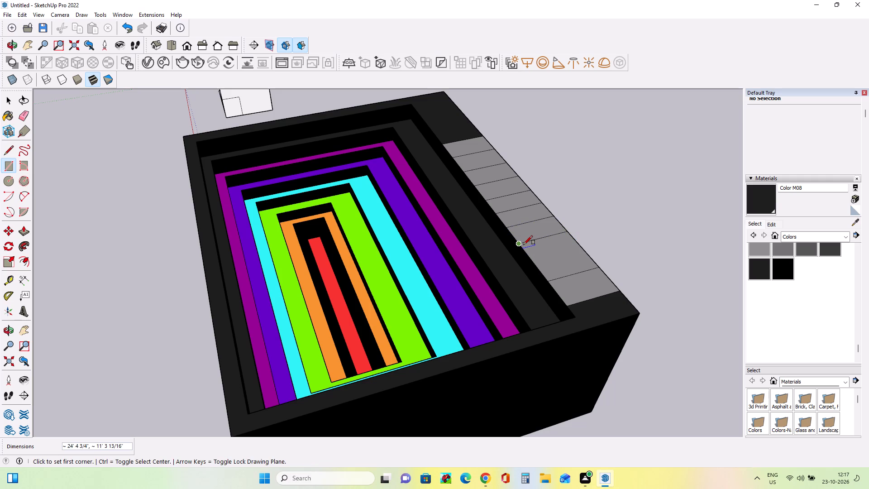
pyautogui.moveTo(524, 244); pyautogui.dragTo(589, 243)
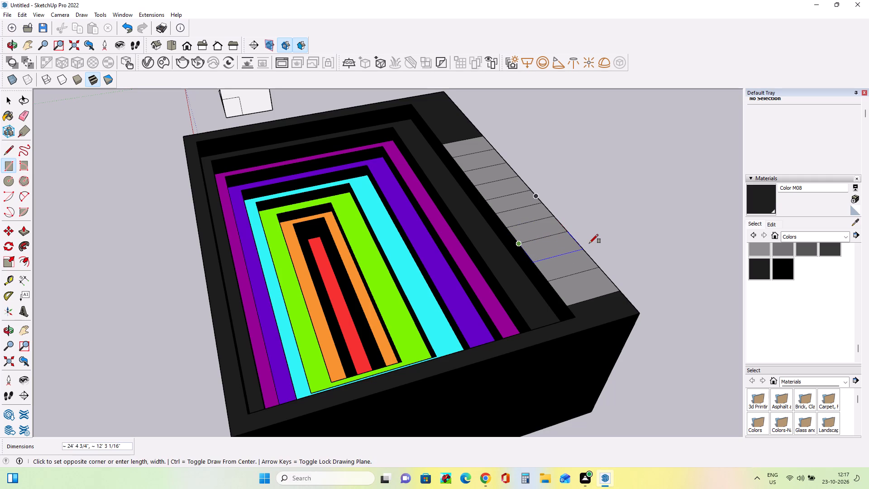
pyautogui.moveTo(589, 243); pyautogui.dragTo(587, 240)
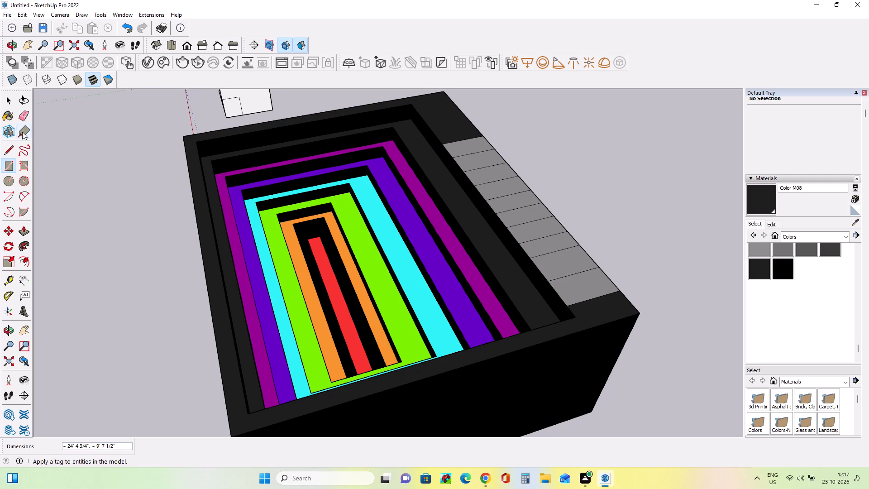
# Erase the dividing line nearest the strip's near end, left by the 35' 4" rectangle.
pyautogui.click(20, 110)
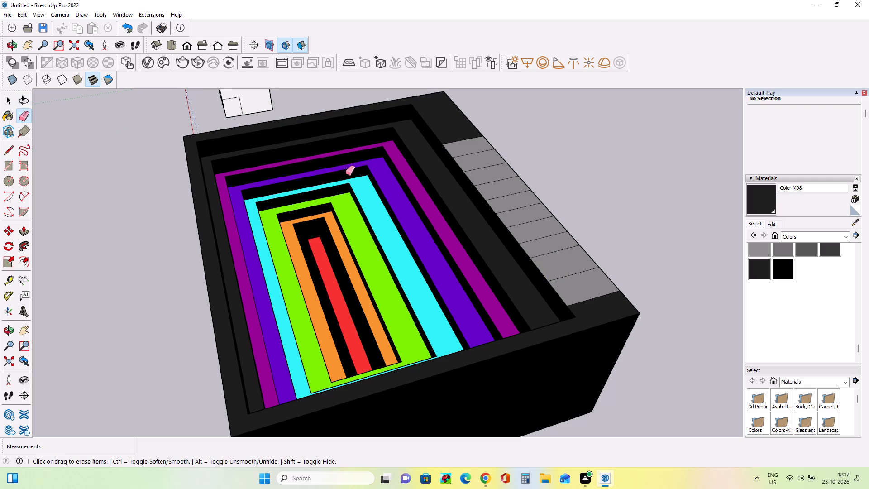
pyautogui.click(588, 271)
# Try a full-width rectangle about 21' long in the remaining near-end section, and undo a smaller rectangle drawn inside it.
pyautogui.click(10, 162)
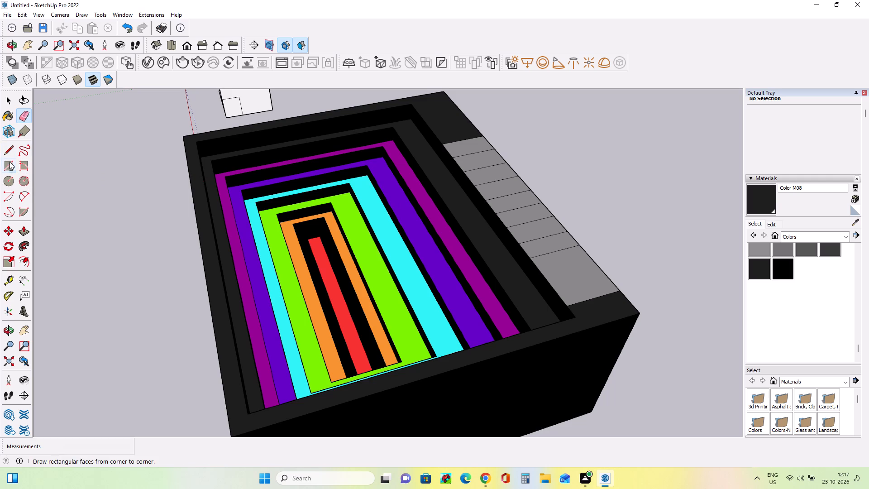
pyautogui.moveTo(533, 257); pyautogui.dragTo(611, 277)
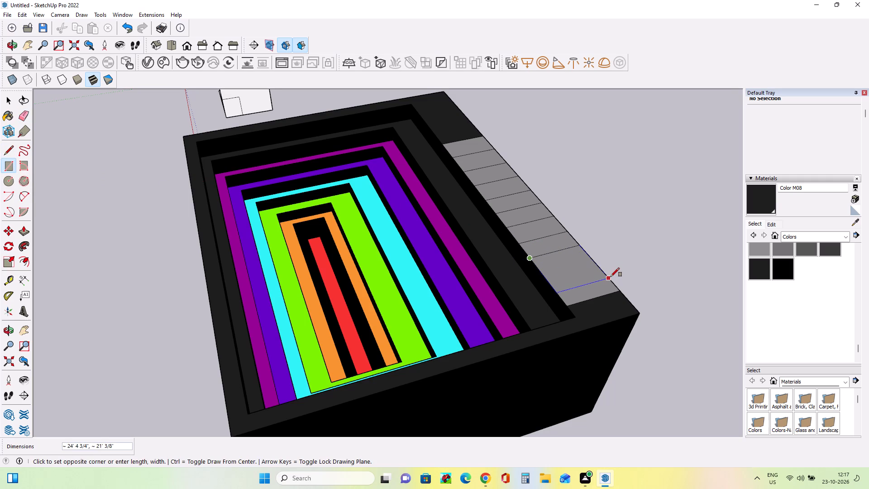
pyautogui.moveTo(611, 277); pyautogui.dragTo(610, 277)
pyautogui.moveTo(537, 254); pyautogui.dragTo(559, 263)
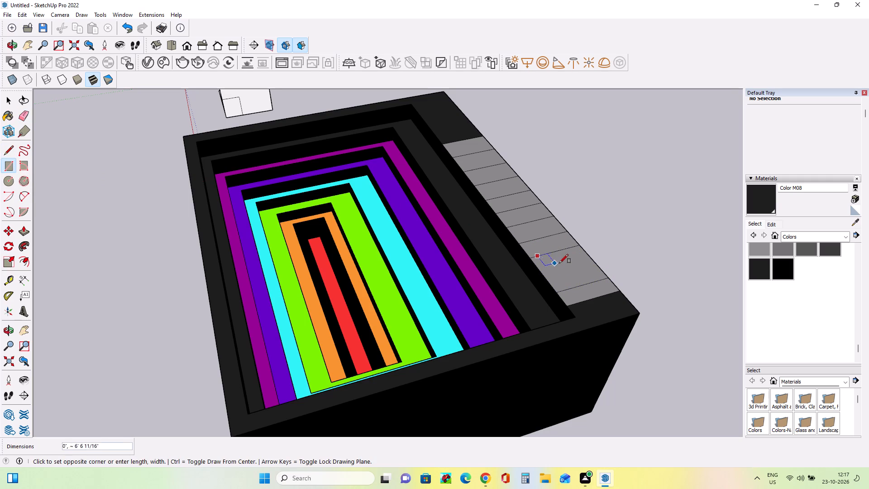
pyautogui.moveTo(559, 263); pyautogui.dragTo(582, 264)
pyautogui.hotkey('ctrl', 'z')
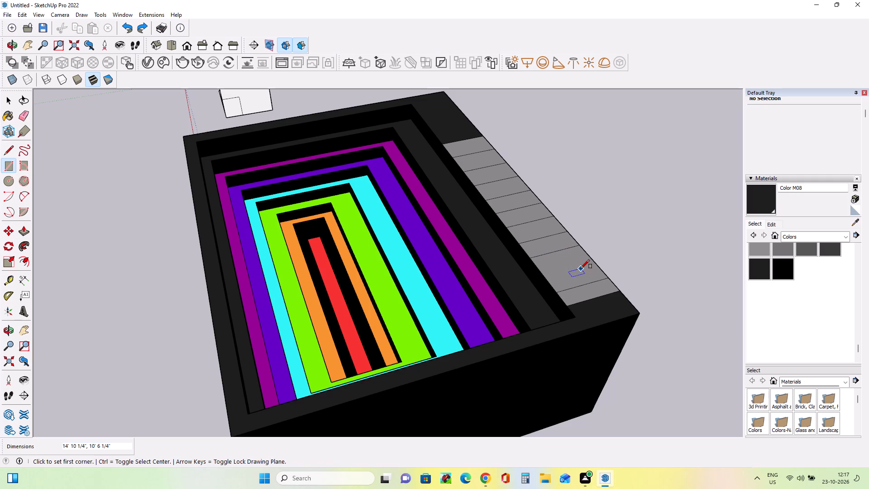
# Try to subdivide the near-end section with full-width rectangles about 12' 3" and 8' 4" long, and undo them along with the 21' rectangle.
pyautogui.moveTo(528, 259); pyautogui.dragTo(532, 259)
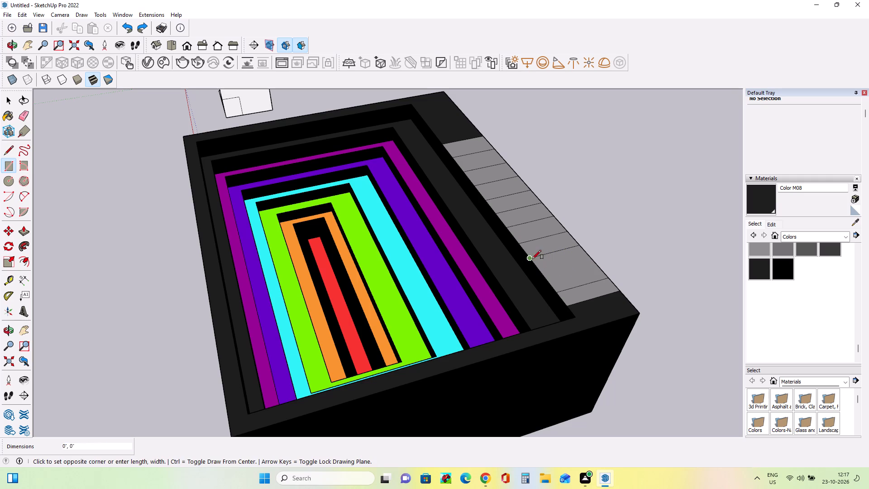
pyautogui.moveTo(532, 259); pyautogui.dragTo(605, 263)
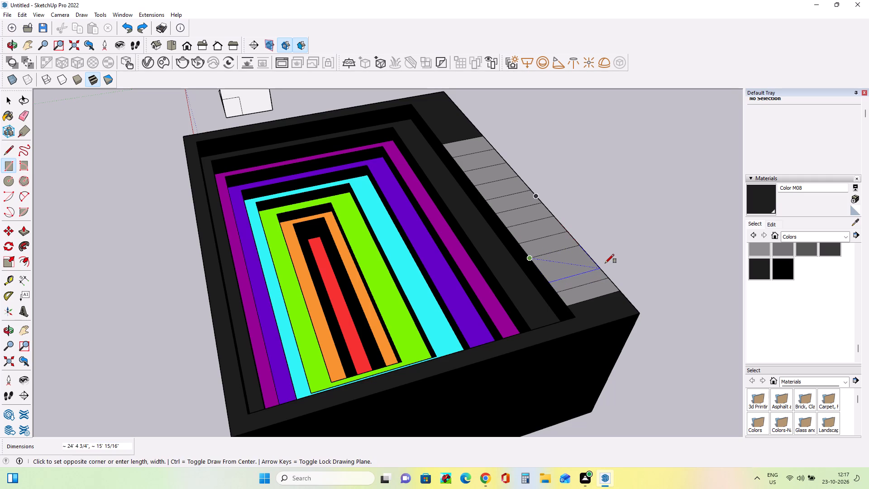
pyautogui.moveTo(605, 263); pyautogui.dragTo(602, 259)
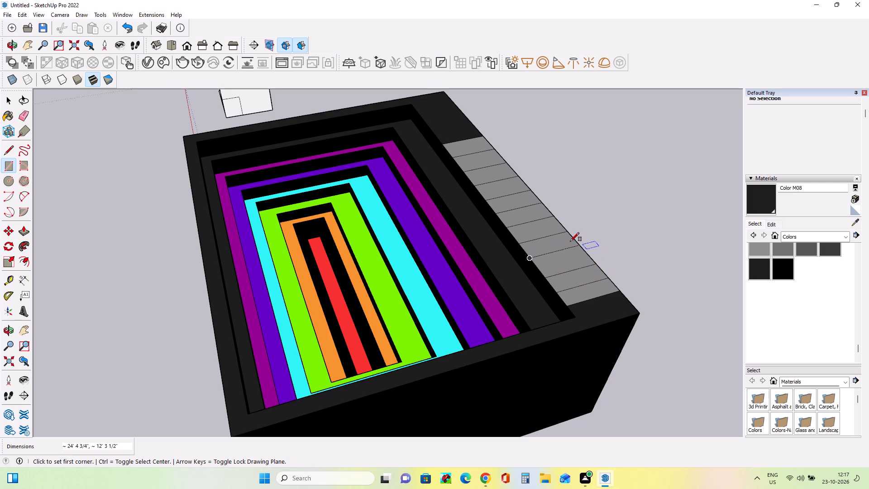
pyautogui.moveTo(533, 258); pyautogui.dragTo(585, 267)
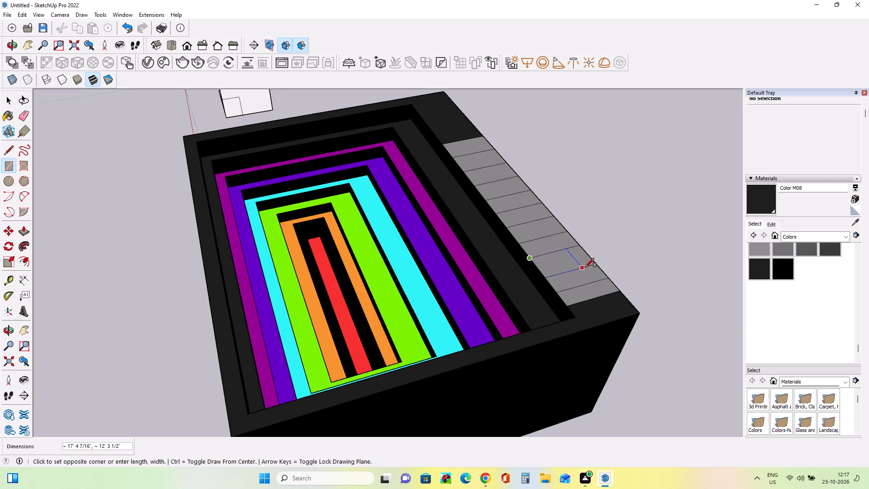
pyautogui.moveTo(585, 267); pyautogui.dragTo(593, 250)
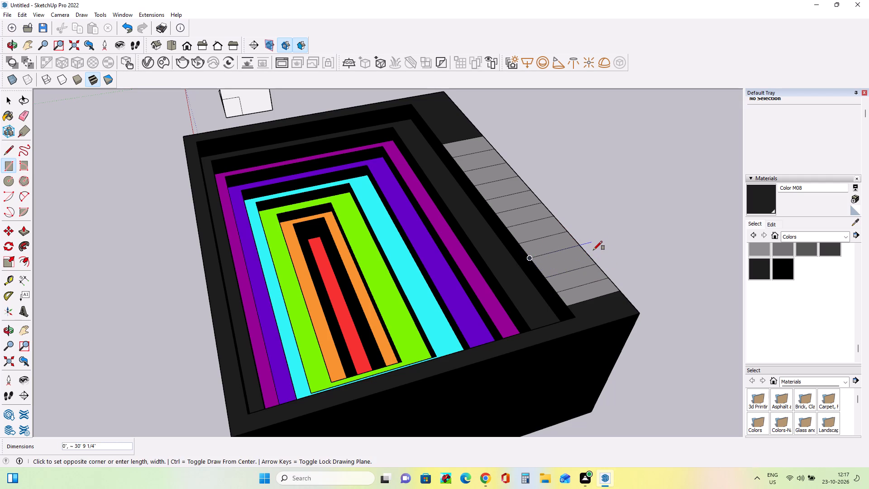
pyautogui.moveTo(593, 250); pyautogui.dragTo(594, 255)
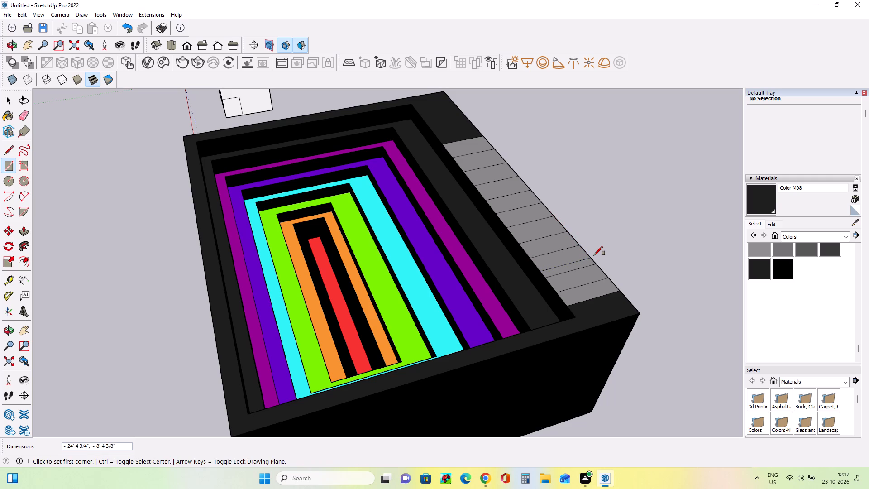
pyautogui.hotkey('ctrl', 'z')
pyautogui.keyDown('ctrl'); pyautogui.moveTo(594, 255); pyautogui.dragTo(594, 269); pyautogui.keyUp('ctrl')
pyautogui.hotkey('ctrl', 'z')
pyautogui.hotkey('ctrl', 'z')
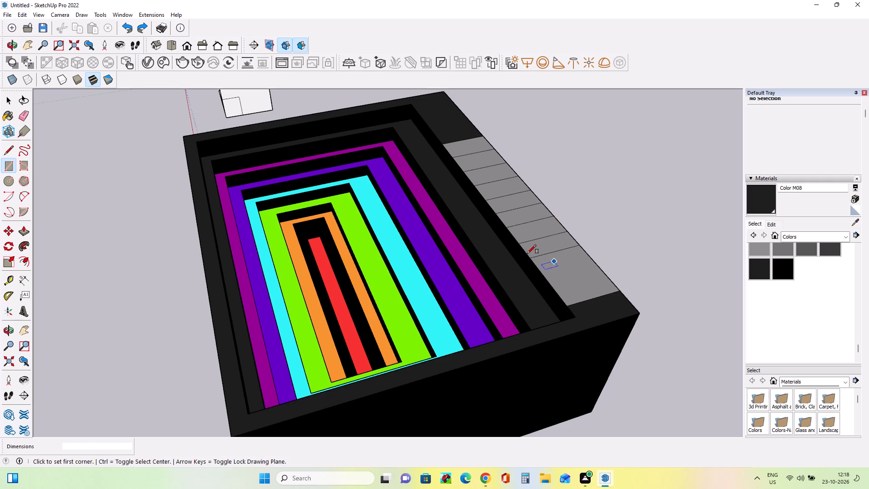
# Split the near-end section of the grey strip with two consecutive full-width rectangles about 10' 5" and 9' long.
pyautogui.moveTo(531, 258); pyautogui.dragTo(582, 265)
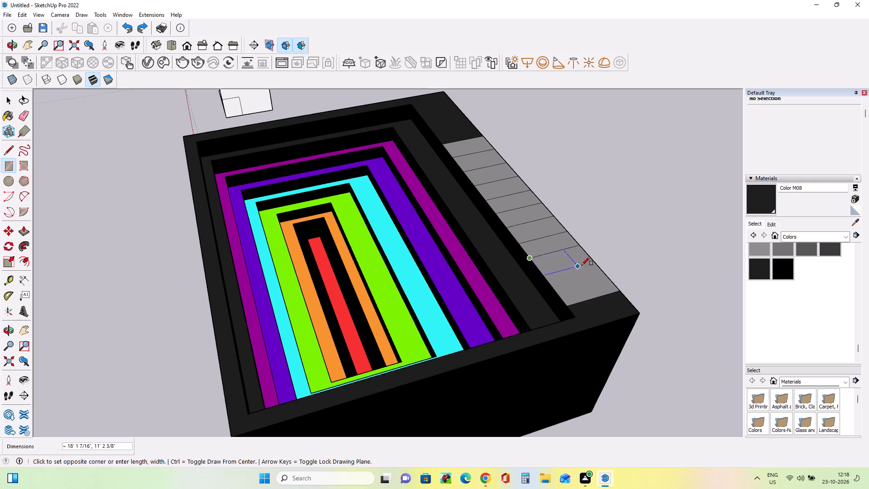
pyautogui.moveTo(582, 265); pyautogui.dragTo(600, 256)
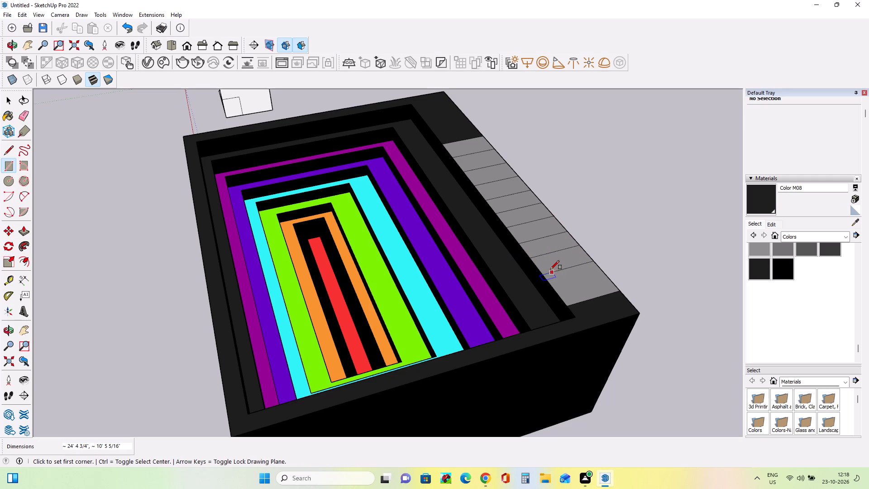
pyautogui.moveTo(546, 271); pyautogui.dragTo(611, 276)
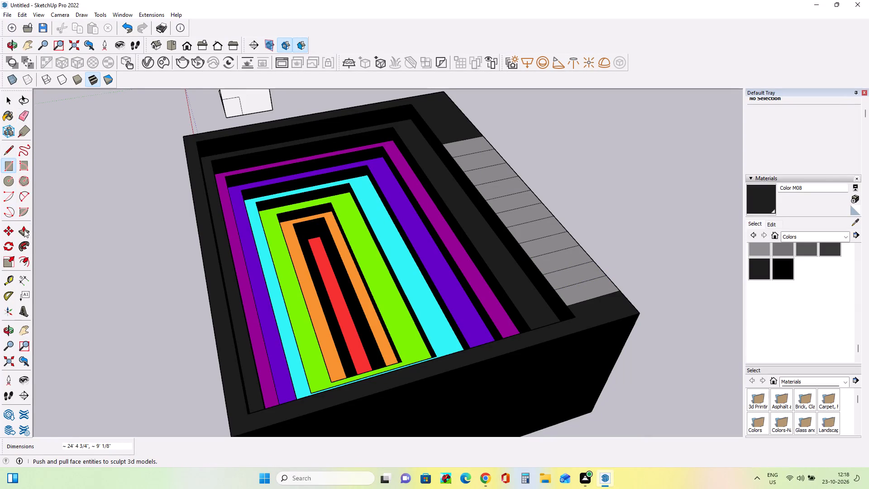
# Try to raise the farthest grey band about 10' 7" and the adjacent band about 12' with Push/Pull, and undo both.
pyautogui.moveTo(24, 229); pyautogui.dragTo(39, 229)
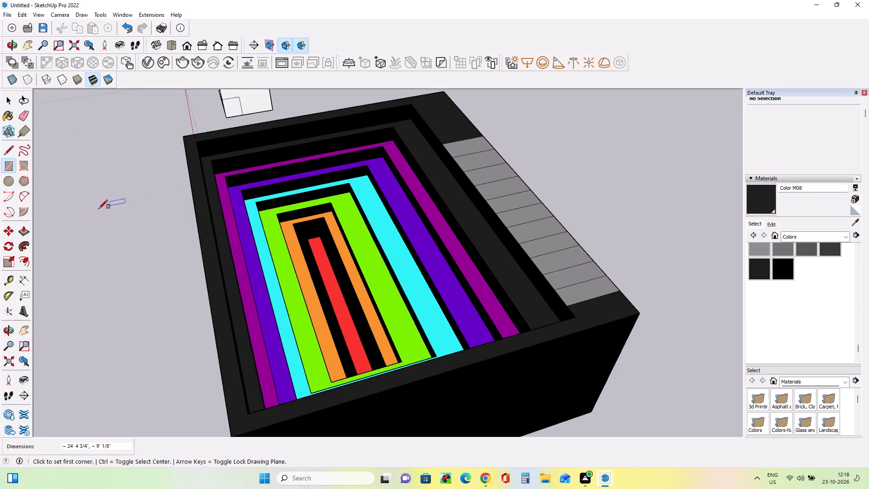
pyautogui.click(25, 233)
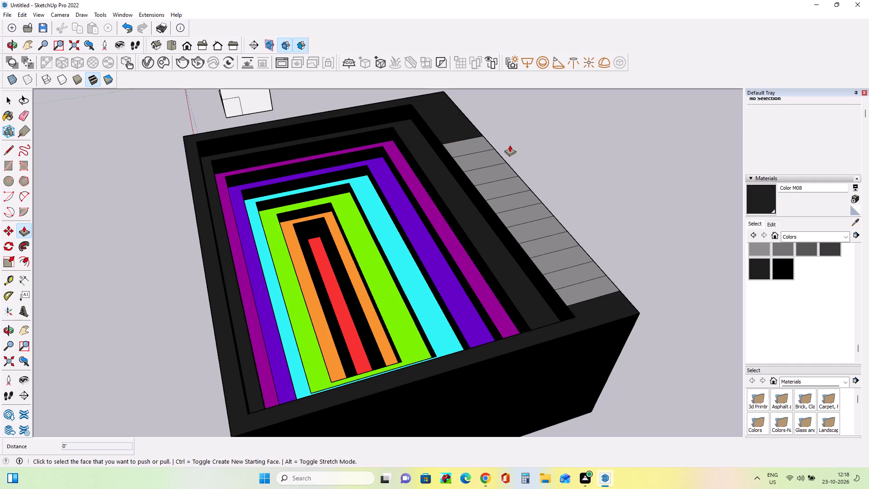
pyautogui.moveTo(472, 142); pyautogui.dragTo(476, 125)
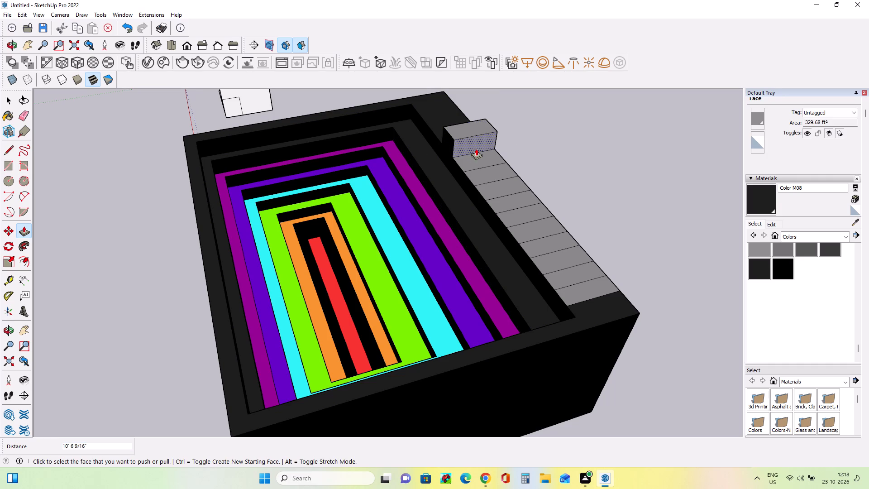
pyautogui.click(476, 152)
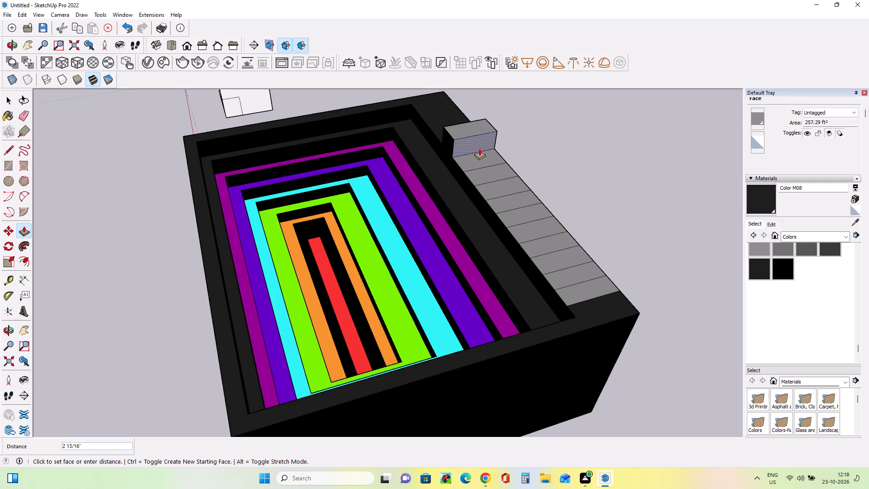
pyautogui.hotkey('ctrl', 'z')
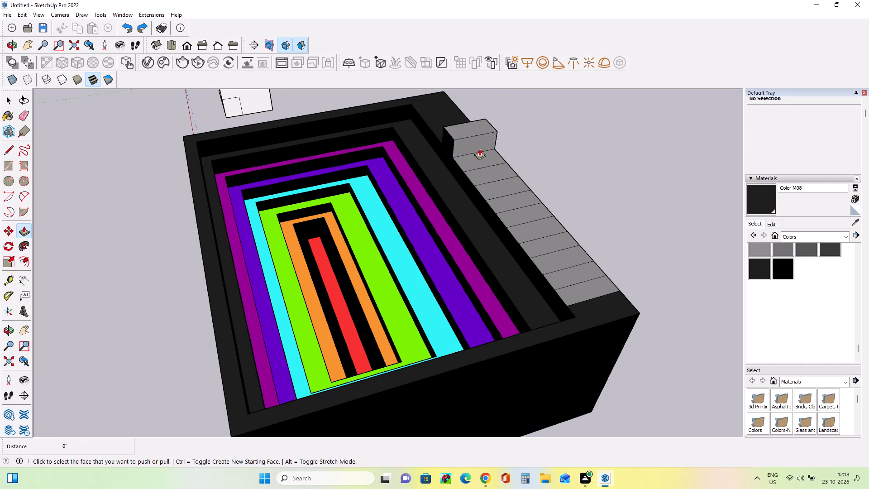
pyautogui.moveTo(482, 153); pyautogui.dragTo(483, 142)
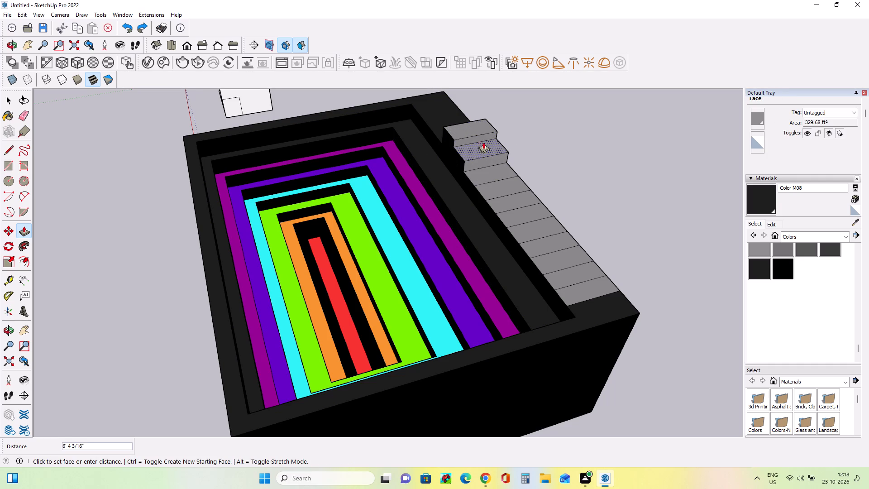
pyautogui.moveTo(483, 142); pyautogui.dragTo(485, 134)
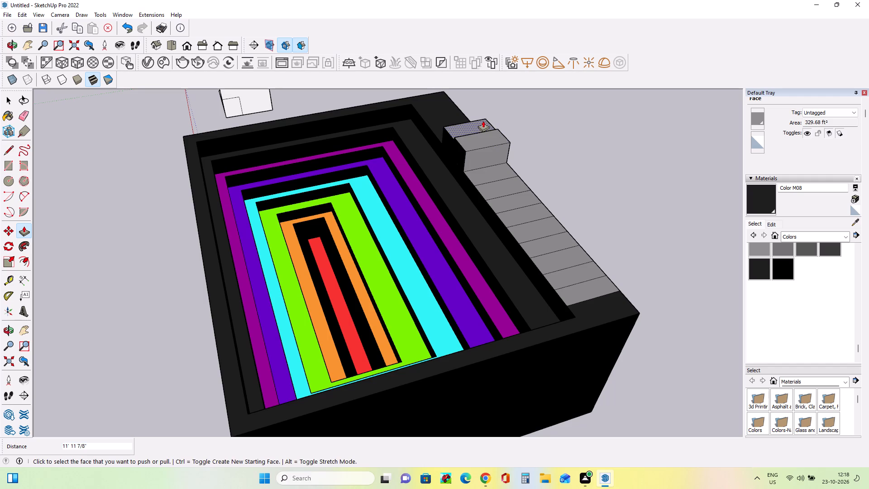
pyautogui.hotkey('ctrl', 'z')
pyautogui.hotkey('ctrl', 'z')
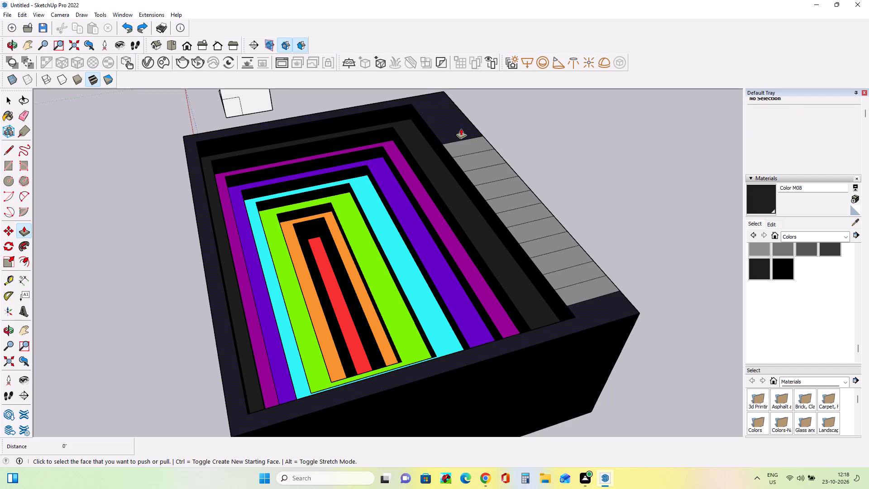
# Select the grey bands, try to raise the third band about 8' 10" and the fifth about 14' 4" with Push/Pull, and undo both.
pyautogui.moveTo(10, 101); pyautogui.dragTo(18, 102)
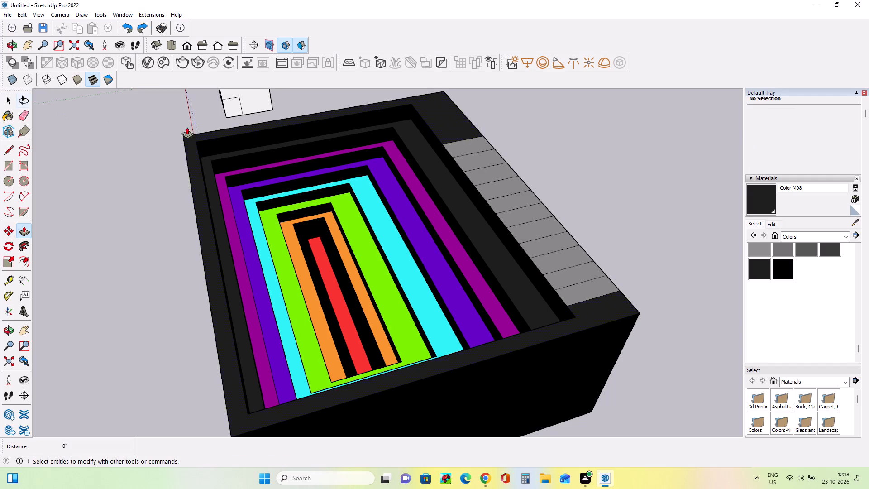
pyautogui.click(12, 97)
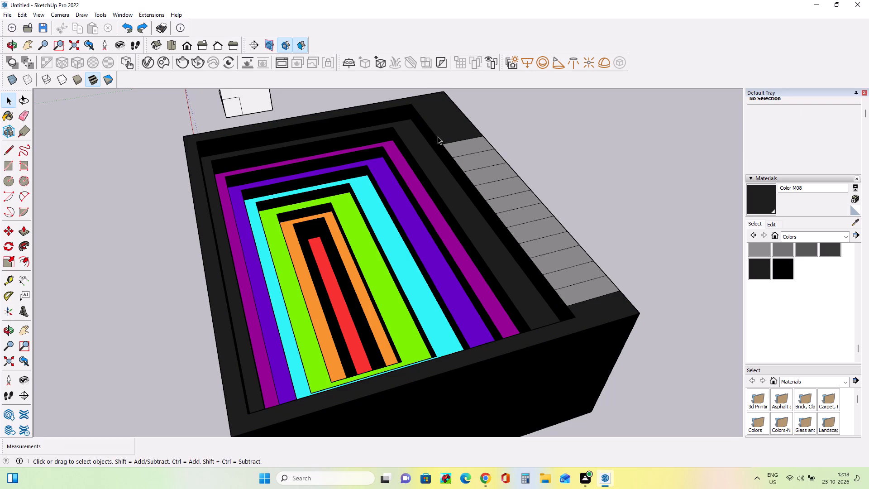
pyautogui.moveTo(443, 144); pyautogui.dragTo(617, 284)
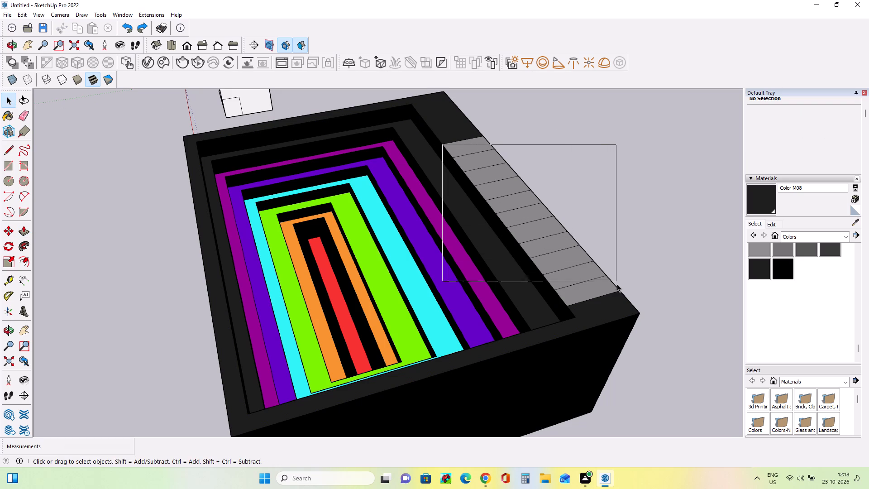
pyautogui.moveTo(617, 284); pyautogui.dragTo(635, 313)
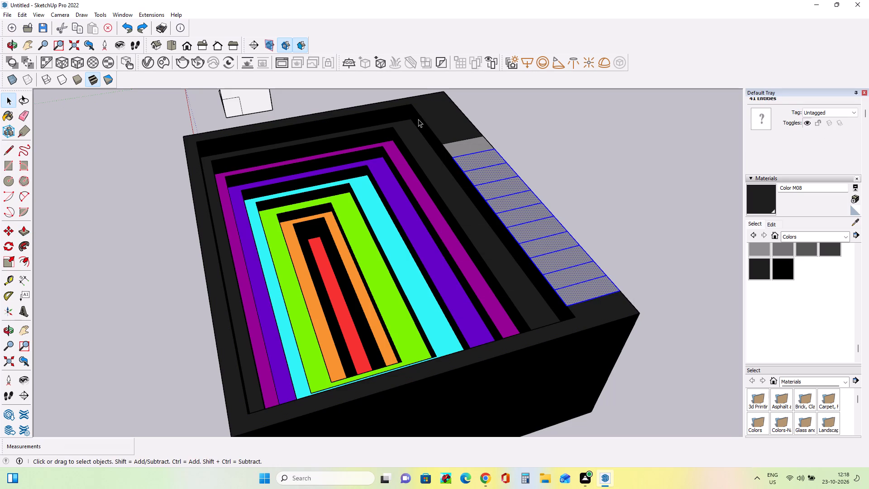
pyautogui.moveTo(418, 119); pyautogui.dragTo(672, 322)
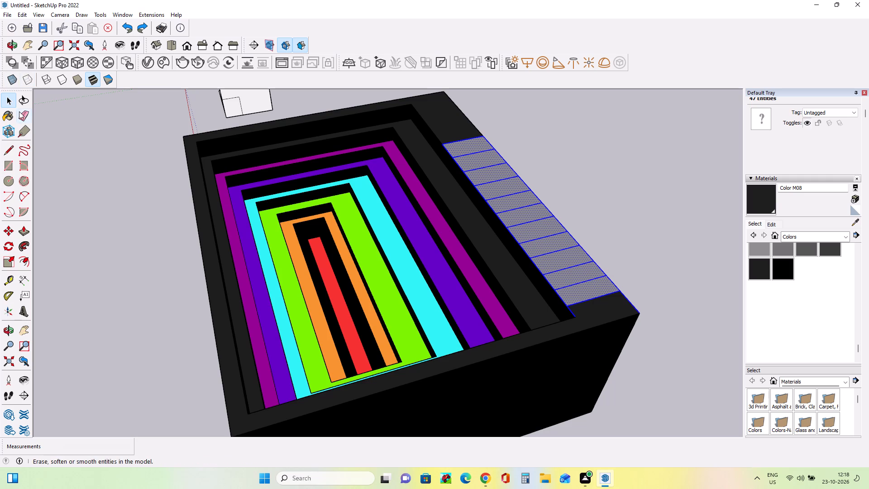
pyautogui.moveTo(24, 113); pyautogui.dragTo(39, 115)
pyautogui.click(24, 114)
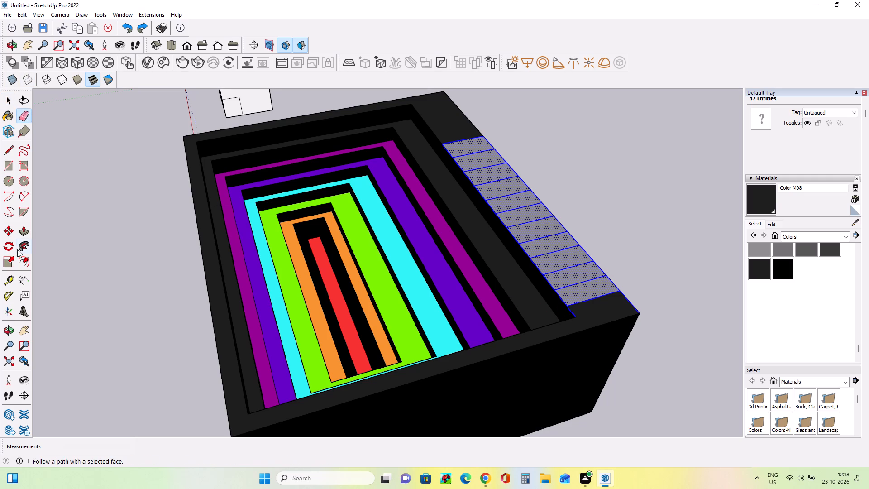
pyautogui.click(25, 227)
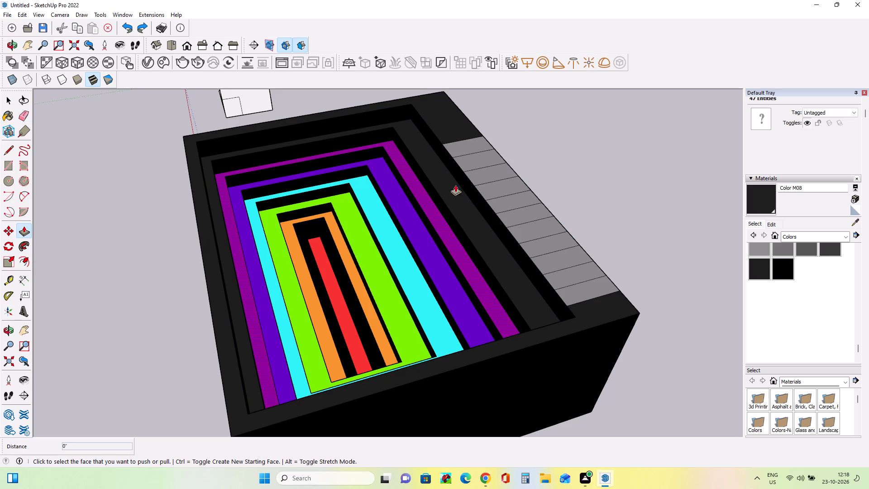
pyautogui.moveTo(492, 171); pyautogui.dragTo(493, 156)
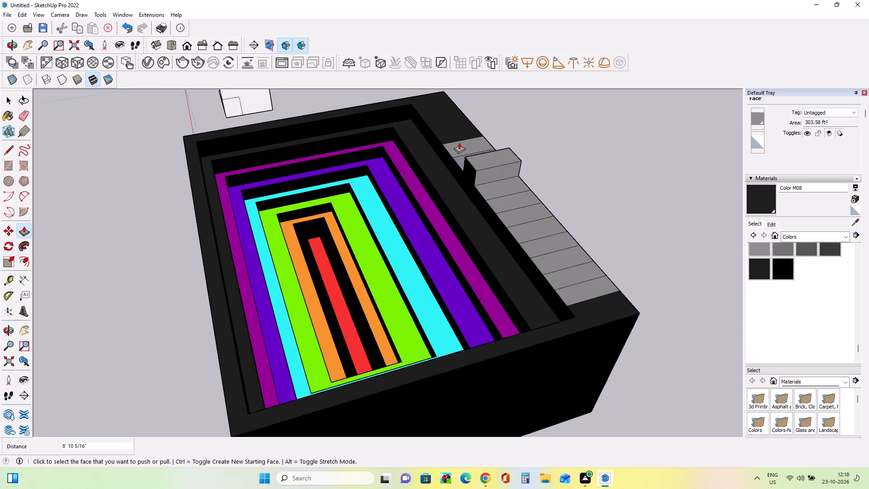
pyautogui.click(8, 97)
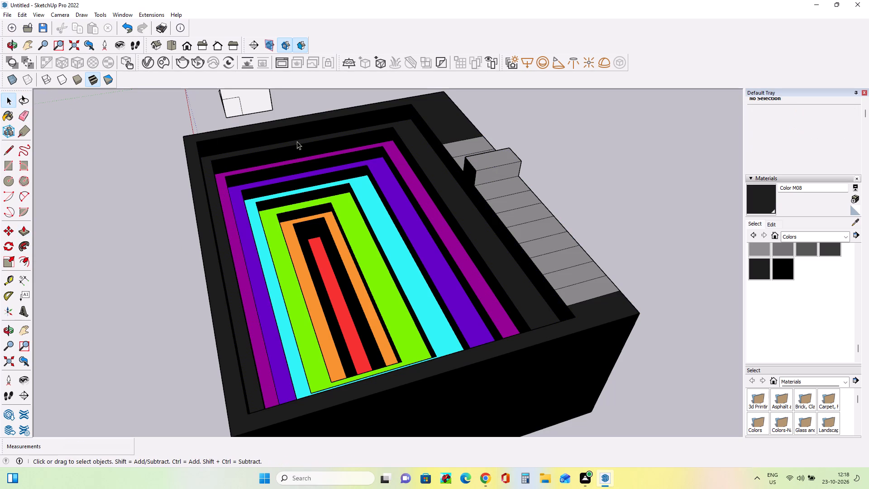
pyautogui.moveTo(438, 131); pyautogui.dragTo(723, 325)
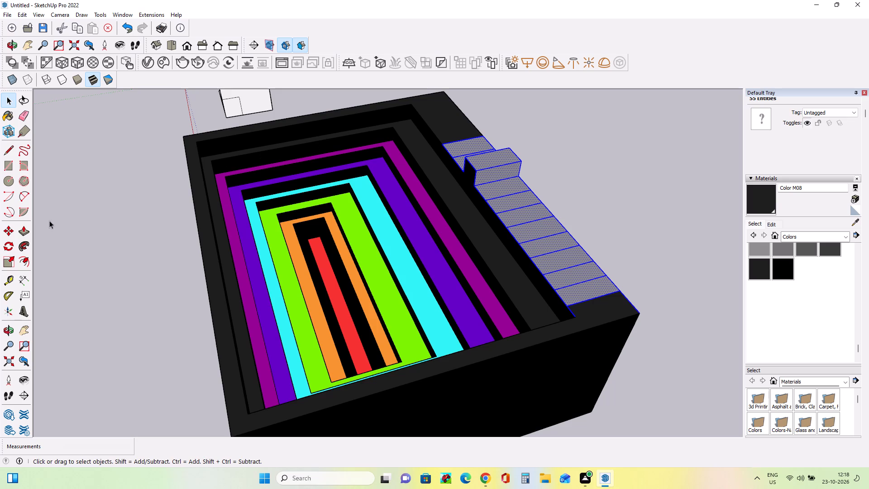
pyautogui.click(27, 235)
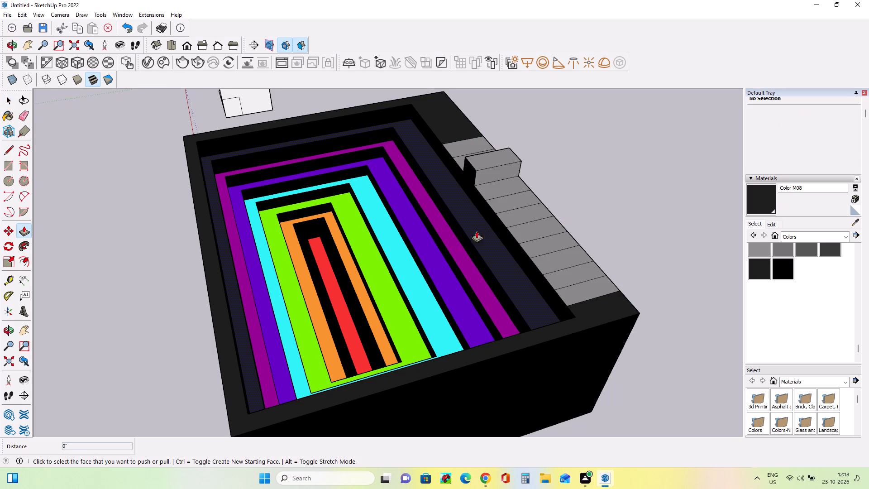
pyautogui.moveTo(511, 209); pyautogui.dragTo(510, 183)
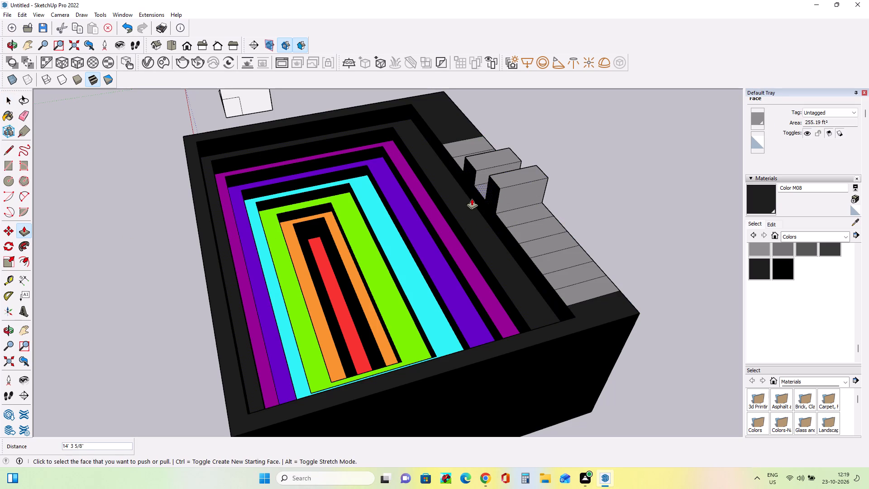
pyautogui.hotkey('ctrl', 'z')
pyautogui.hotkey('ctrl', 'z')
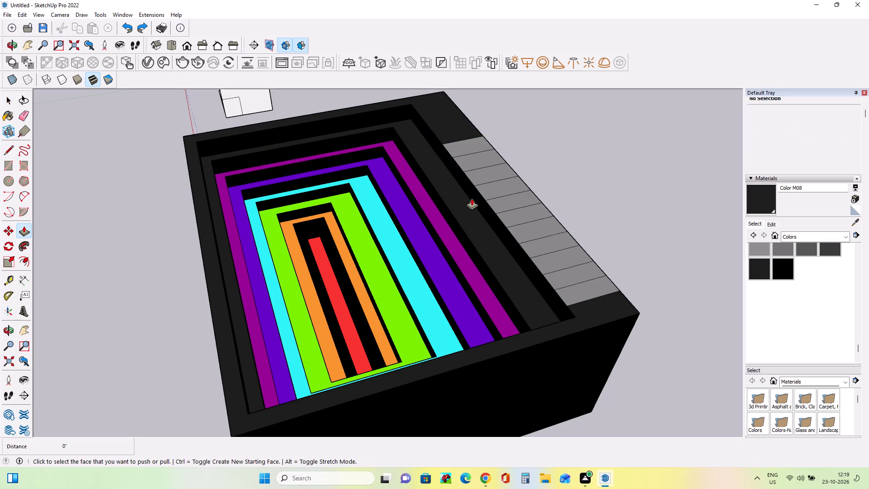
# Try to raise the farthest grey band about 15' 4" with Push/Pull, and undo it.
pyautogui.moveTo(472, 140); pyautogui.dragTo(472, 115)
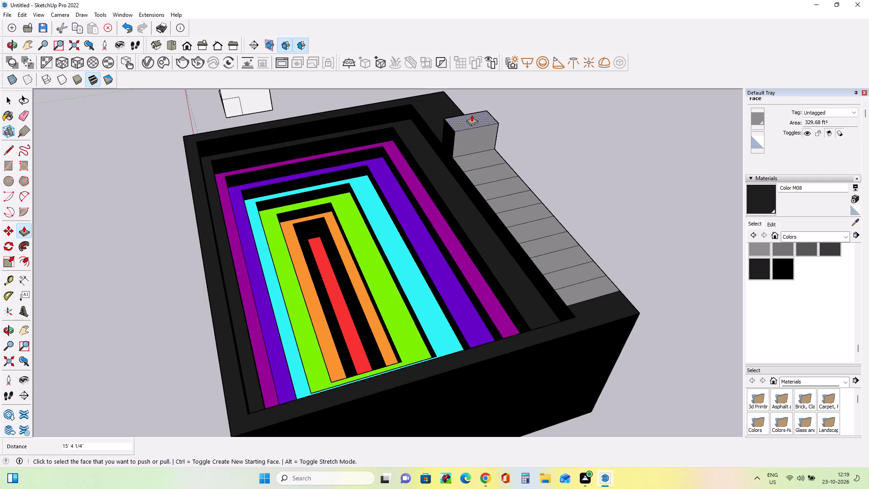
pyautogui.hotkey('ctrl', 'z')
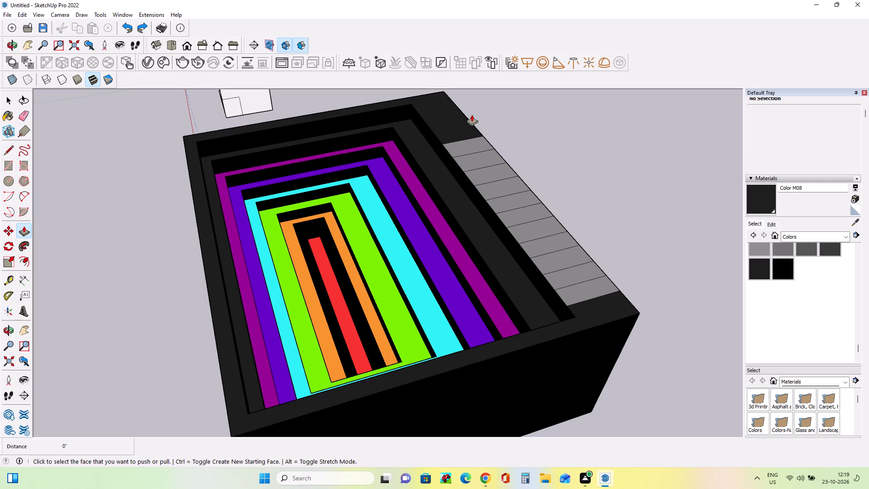
# Lower the outer black rim around the grey strip about 9' 11", sink the inner black ring, and lower the rim another 8' 5 1/2".
pyautogui.moveTo(439, 105); pyautogui.dragTo(440, 114)
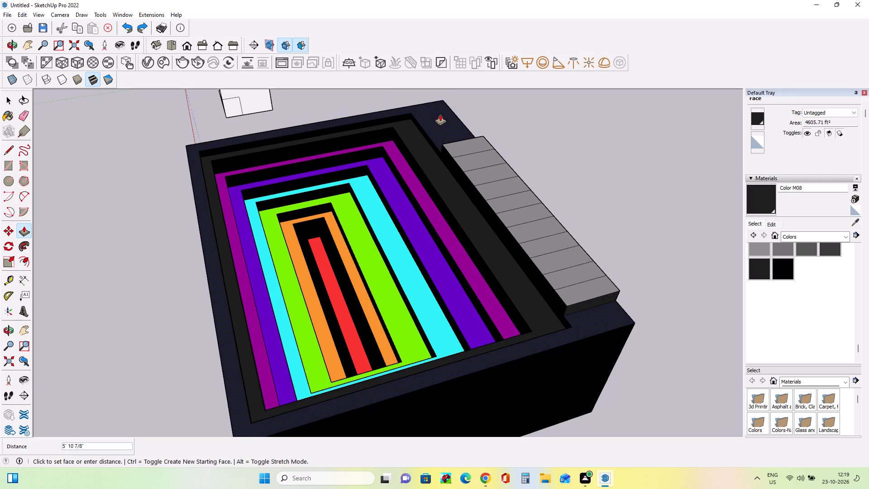
pyautogui.moveTo(440, 114); pyautogui.dragTo(440, 120)
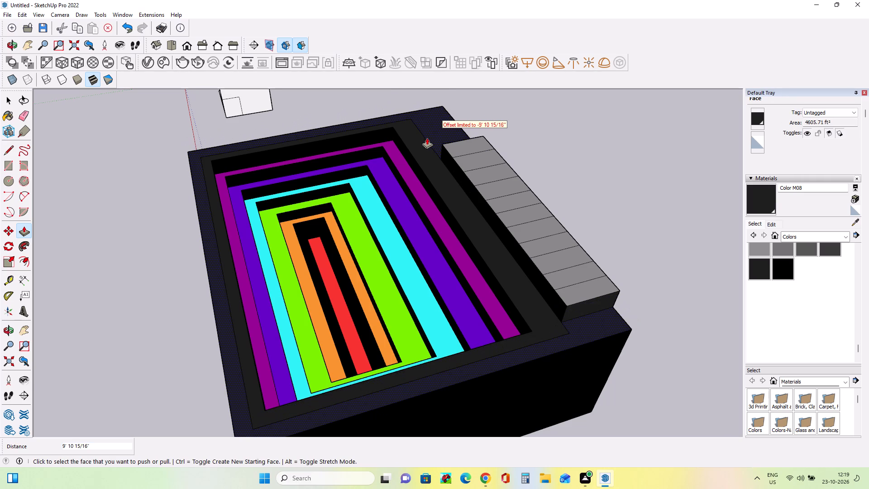
pyautogui.moveTo(425, 145); pyautogui.dragTo(428, 159)
pyautogui.moveTo(439, 131); pyautogui.dragTo(442, 143)
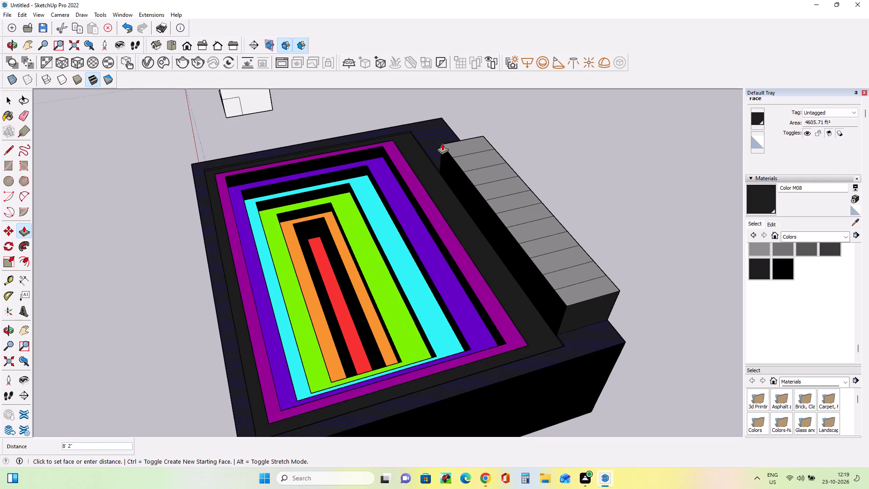
pyautogui.moveTo(442, 143); pyautogui.dragTo(443, 144)
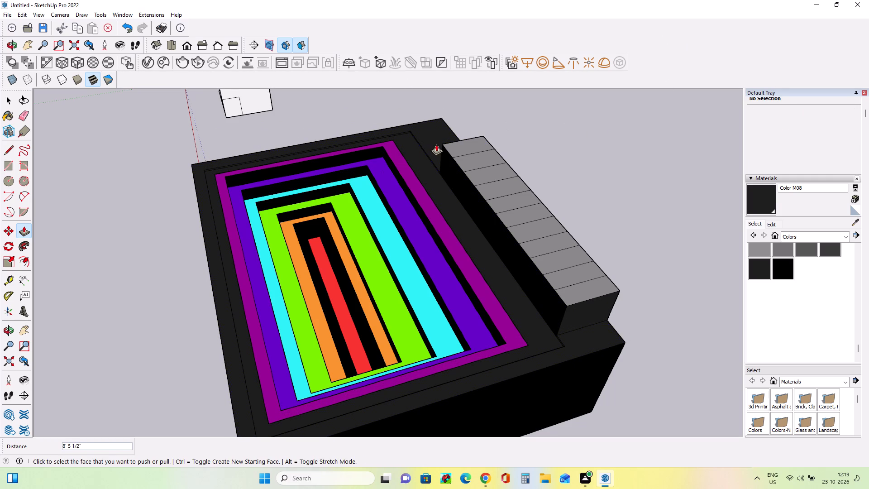
# Raise the inner black ring about 19' 3" with Push/Pull, level with the top of the grey strip.
pyautogui.moveTo(449, 201); pyautogui.dragTo(456, 186)
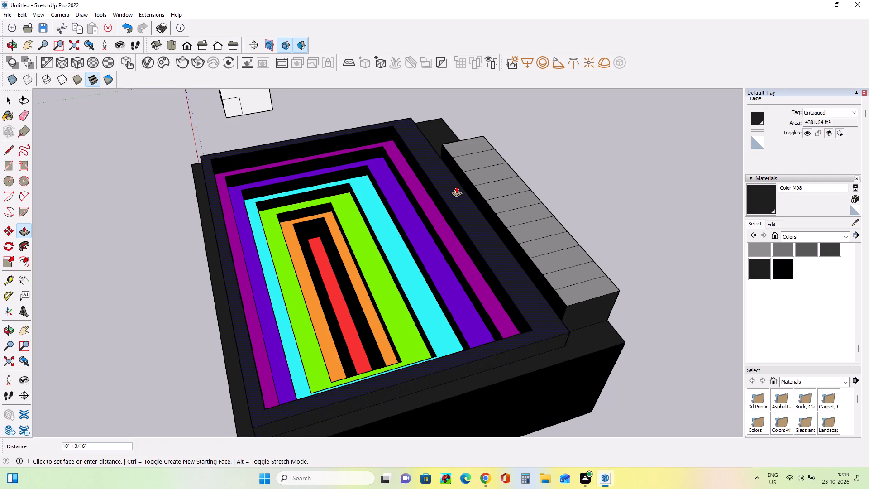
pyautogui.moveTo(456, 186); pyautogui.dragTo(467, 177)
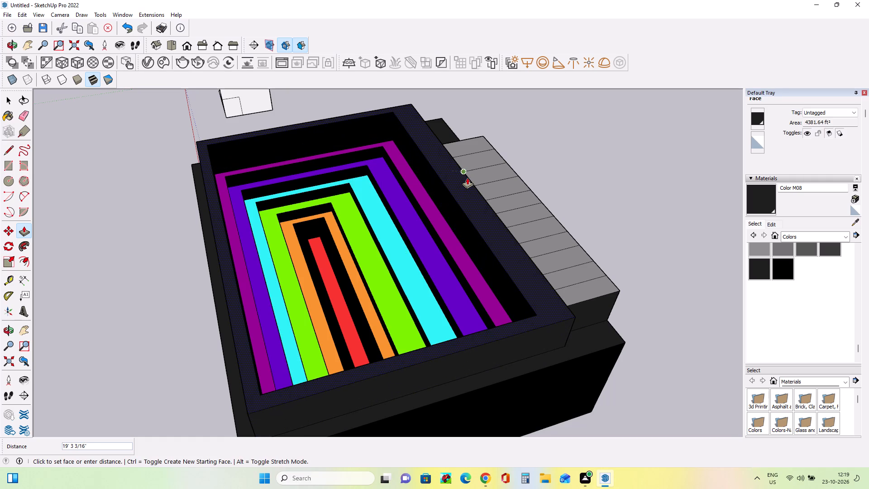
pyautogui.moveTo(467, 177); pyautogui.dragTo(473, 182)
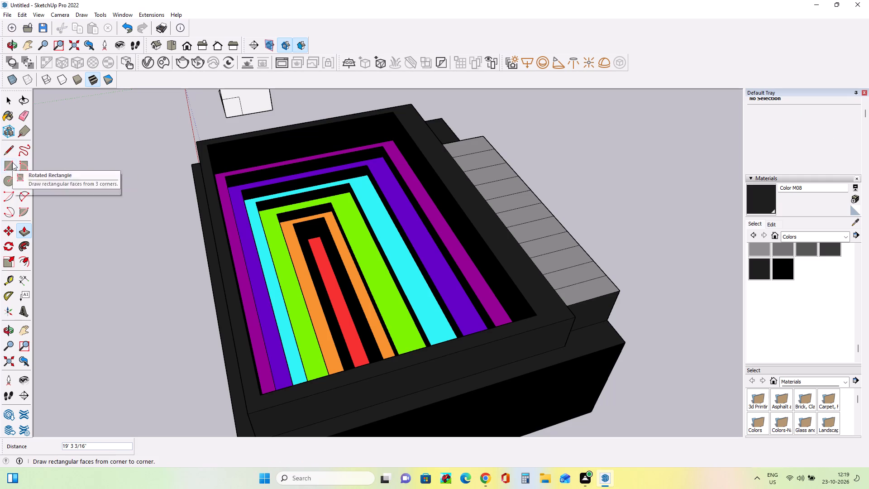
# Window-select the nested multicoloured stepped levels inside the inner black ring and delete the selection.
pyautogui.click(5, 97)
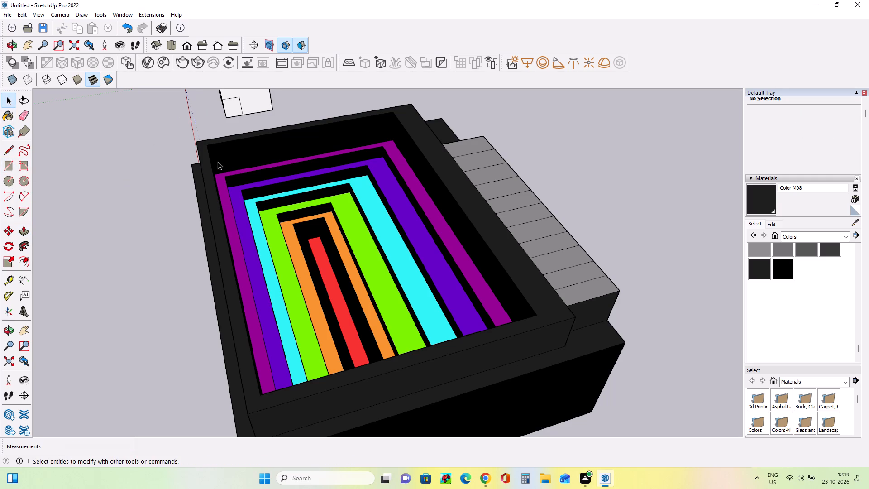
pyautogui.moveTo(205, 146); pyautogui.dragTo(501, 319)
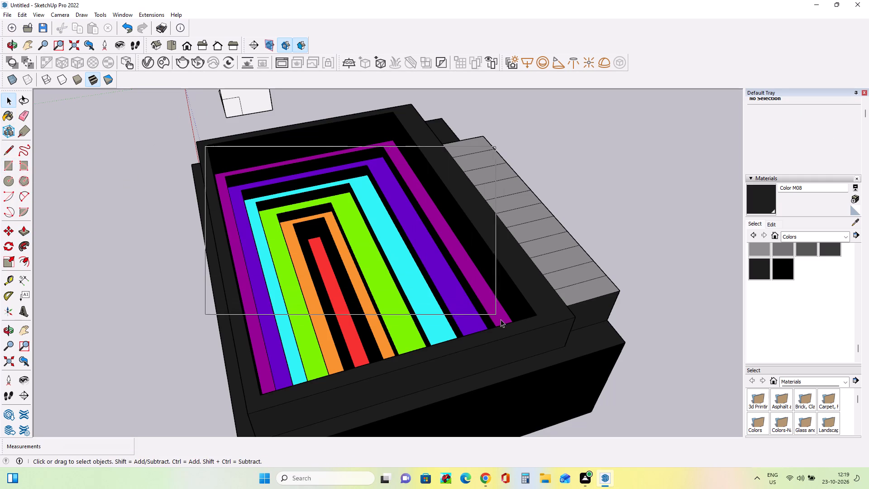
pyautogui.moveTo(501, 319); pyautogui.dragTo(559, 412)
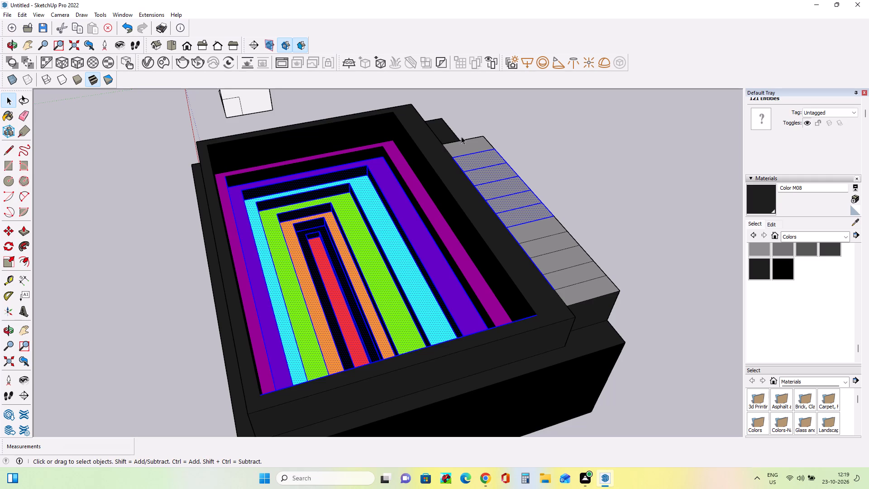
pyautogui.moveTo(447, 151); pyautogui.dragTo(540, 230)
pyautogui.moveTo(540, 230); pyautogui.dragTo(588, 236)
pyautogui.moveTo(631, 166); pyautogui.dragTo(625, 167)
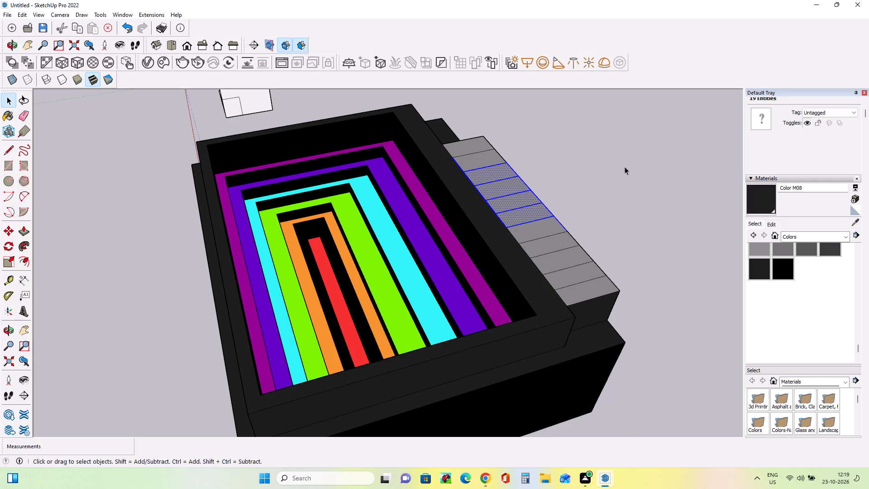
pyautogui.moveTo(625, 167); pyautogui.dragTo(612, 168)
pyautogui.moveTo(206, 145); pyautogui.dragTo(303, 246)
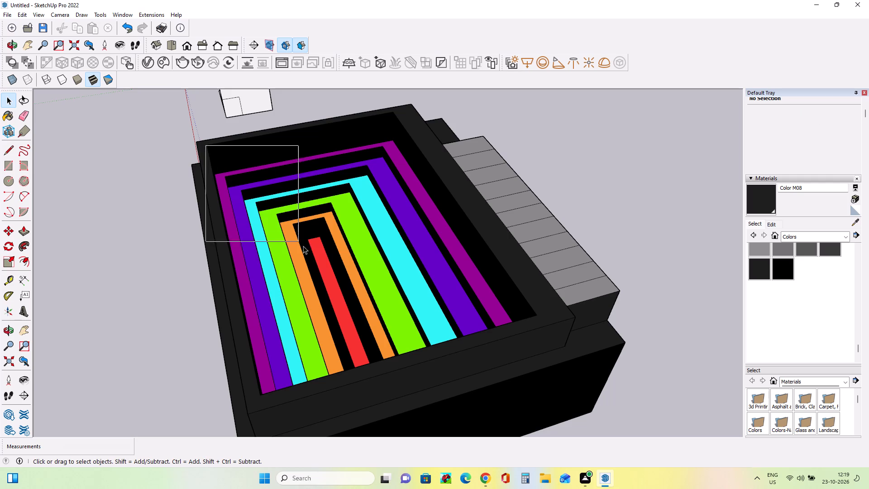
pyautogui.moveTo(303, 246); pyautogui.dragTo(520, 354)
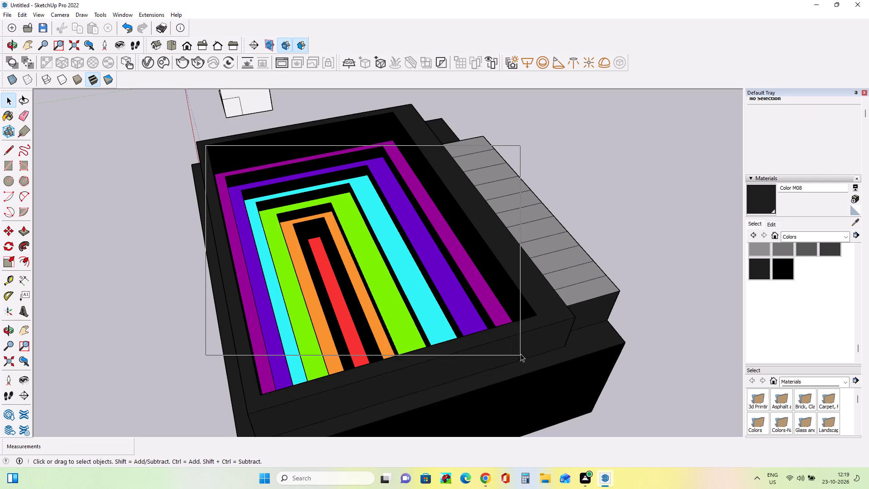
pyautogui.moveTo(520, 354); pyautogui.dragTo(440, 397)
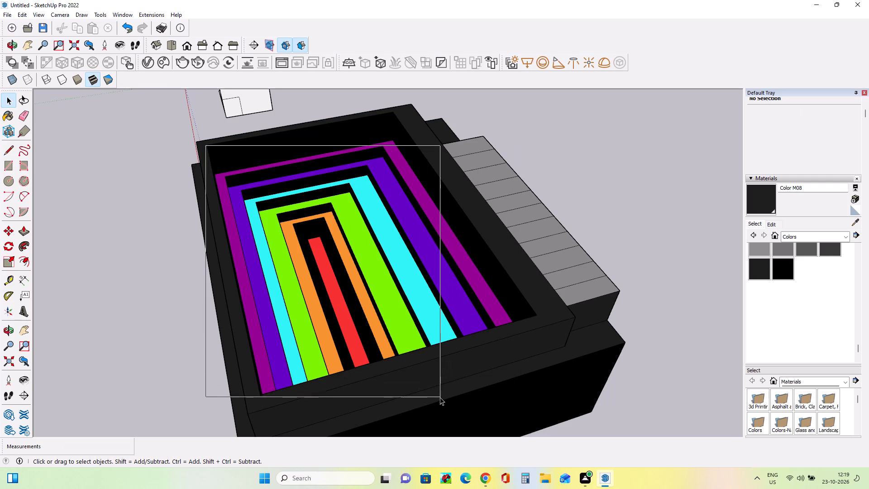
pyautogui.moveTo(440, 397); pyautogui.dragTo(437, 401)
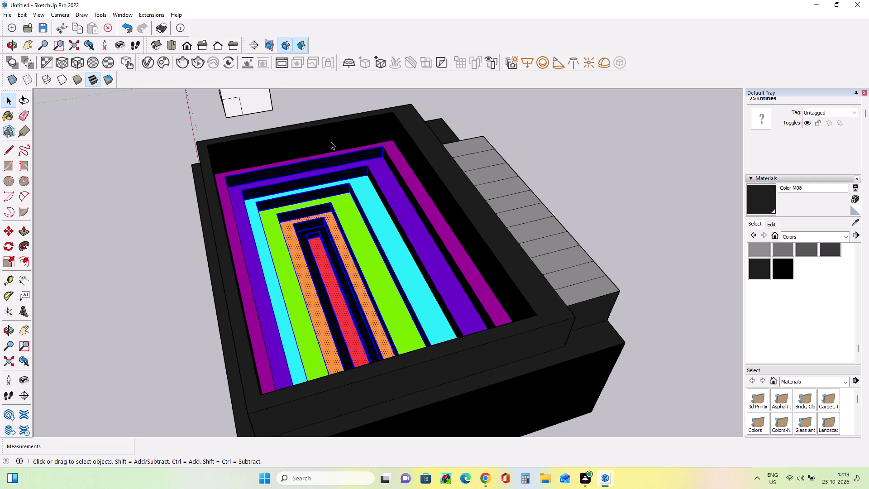
pyautogui.moveTo(203, 146); pyautogui.dragTo(388, 310)
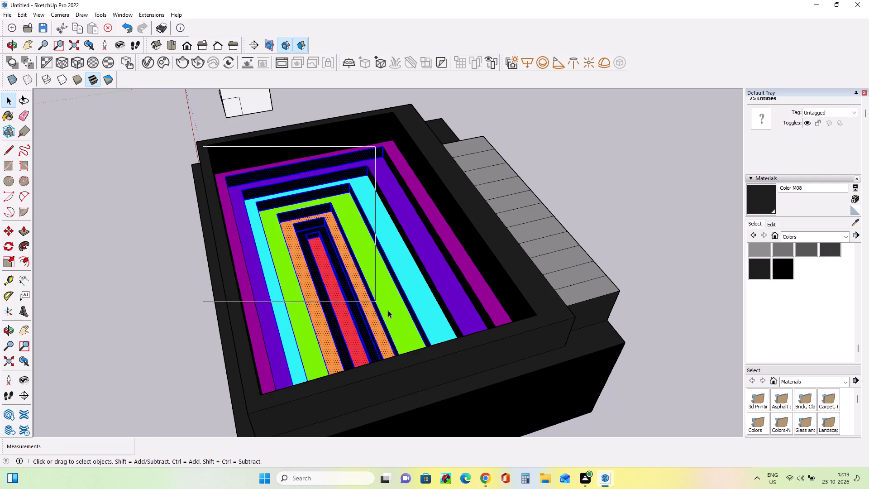
pyautogui.moveTo(388, 310); pyautogui.dragTo(515, 414)
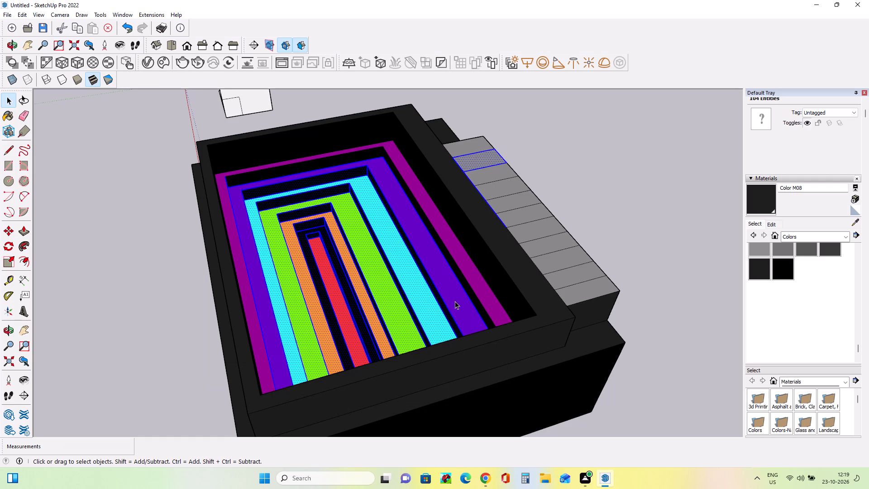
pyautogui.press('Delete')
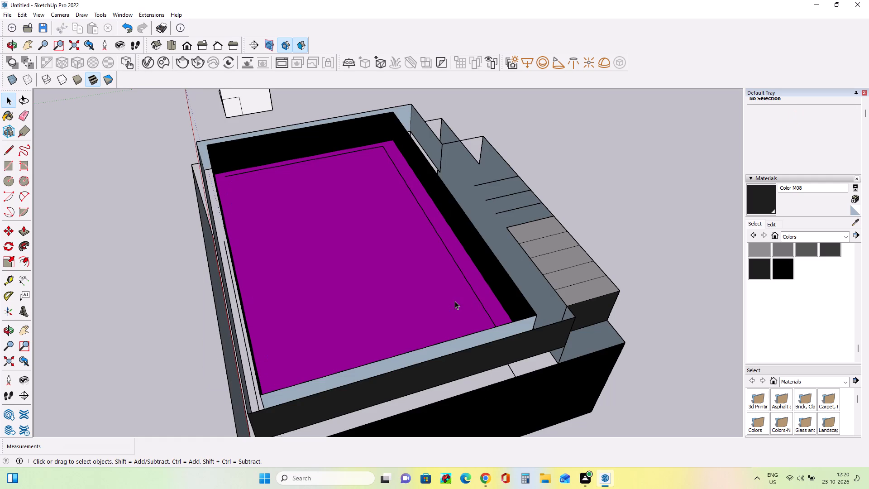
# Undo the deletion of the coloured levels, the rim and inner ring height changes, and the latest grey strip edits.
pyautogui.hotkey('ctrl', 'z')
pyautogui.hotkey('ctrl', 'z')
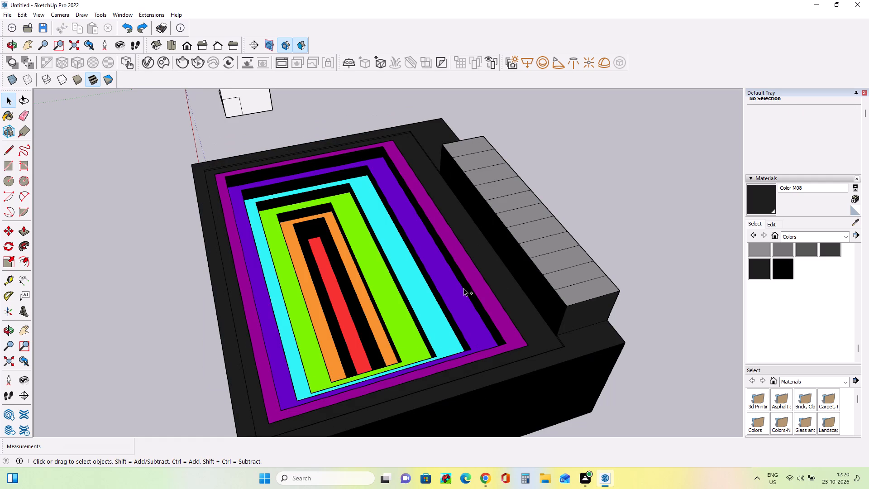
pyautogui.hotkey('ctrl', 'z')
pyautogui.hotkey('ctrl', 'z')
pyautogui.hotkey('ctrl', 'z')
pyautogui.hotkey('ctrl', 'z')
pyautogui.hotkey('ctrl', 'z')
pyautogui.hotkey('ctrl', 'z')
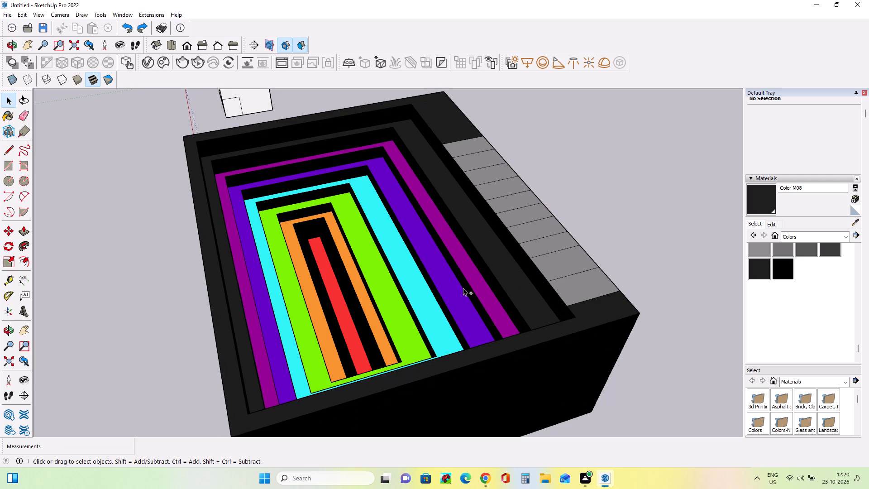
pyautogui.hotkey('ctrl', 'z')
pyautogui.hotkey('ctrl', 'z')
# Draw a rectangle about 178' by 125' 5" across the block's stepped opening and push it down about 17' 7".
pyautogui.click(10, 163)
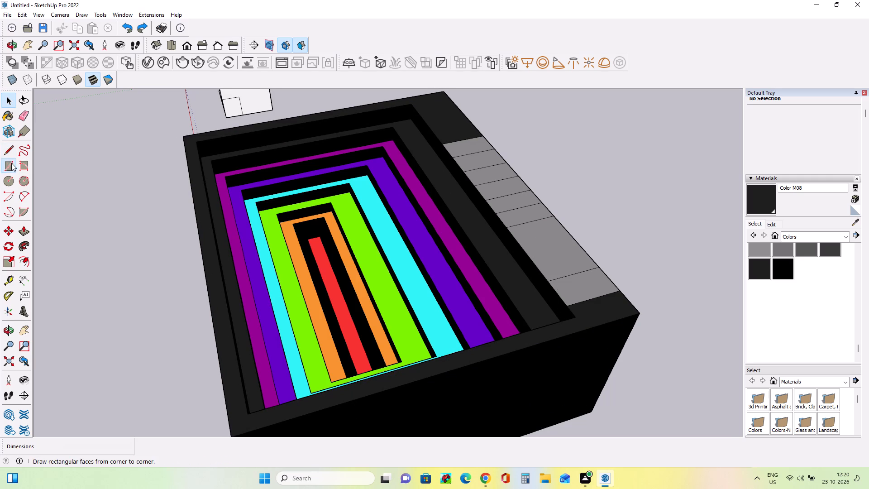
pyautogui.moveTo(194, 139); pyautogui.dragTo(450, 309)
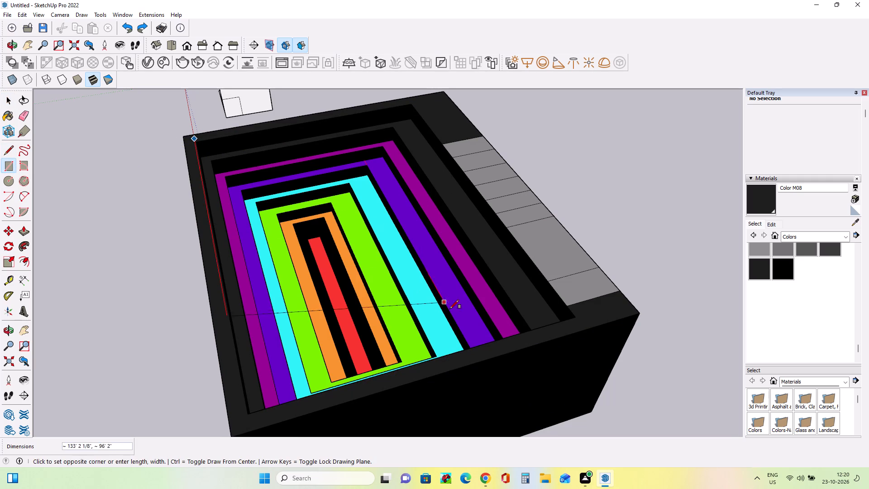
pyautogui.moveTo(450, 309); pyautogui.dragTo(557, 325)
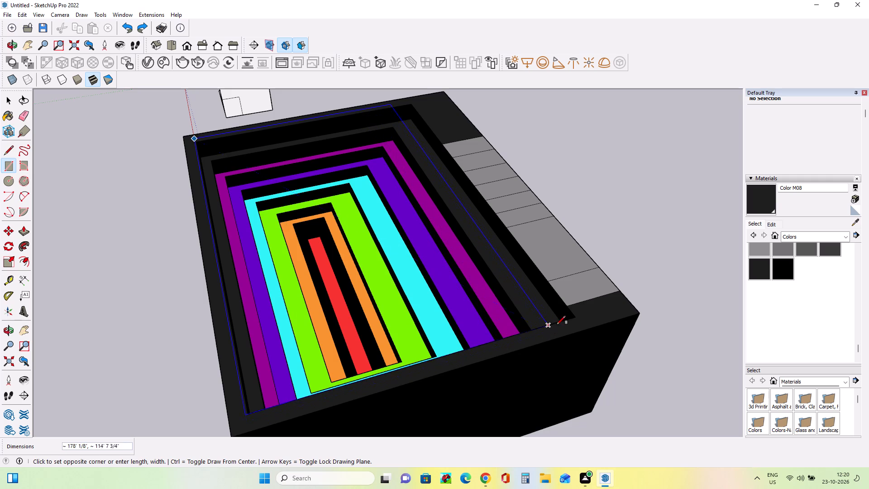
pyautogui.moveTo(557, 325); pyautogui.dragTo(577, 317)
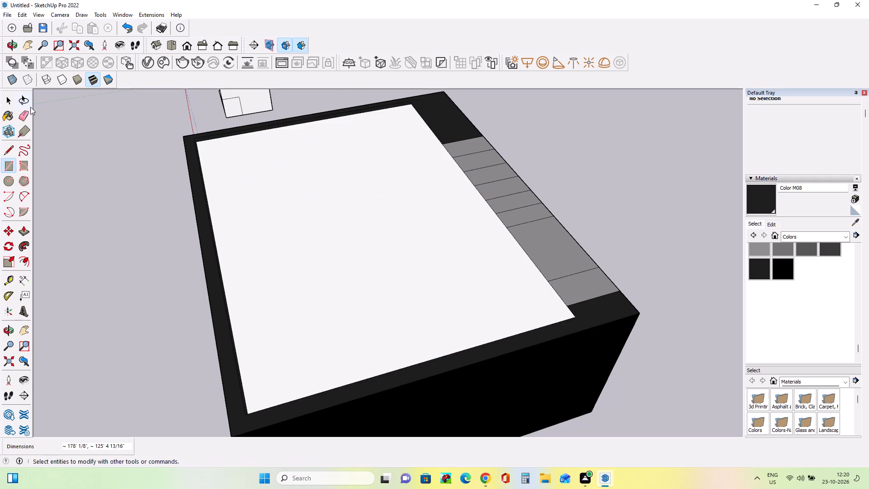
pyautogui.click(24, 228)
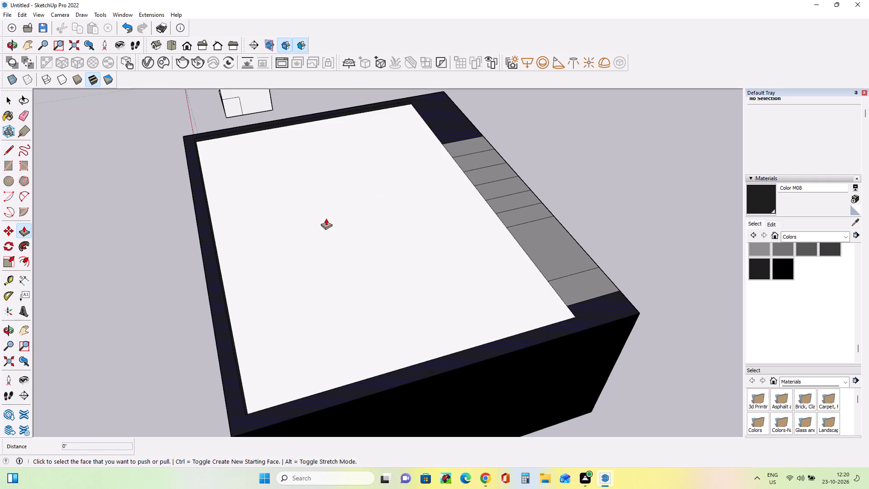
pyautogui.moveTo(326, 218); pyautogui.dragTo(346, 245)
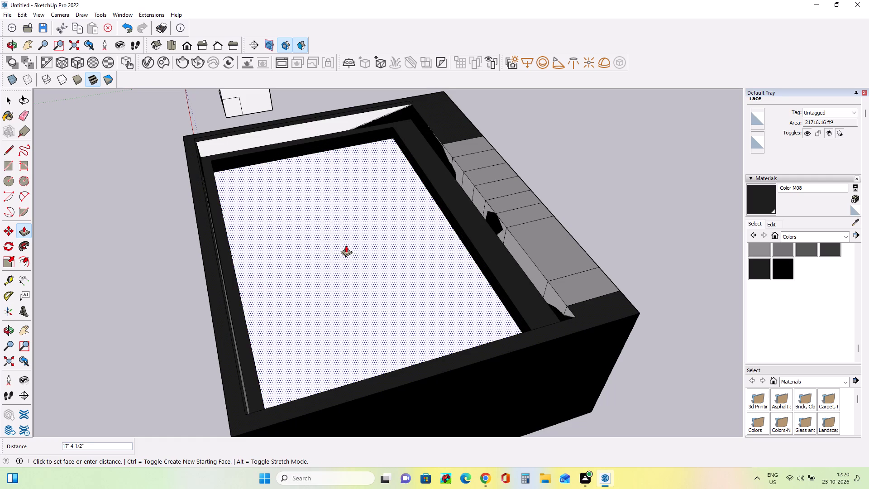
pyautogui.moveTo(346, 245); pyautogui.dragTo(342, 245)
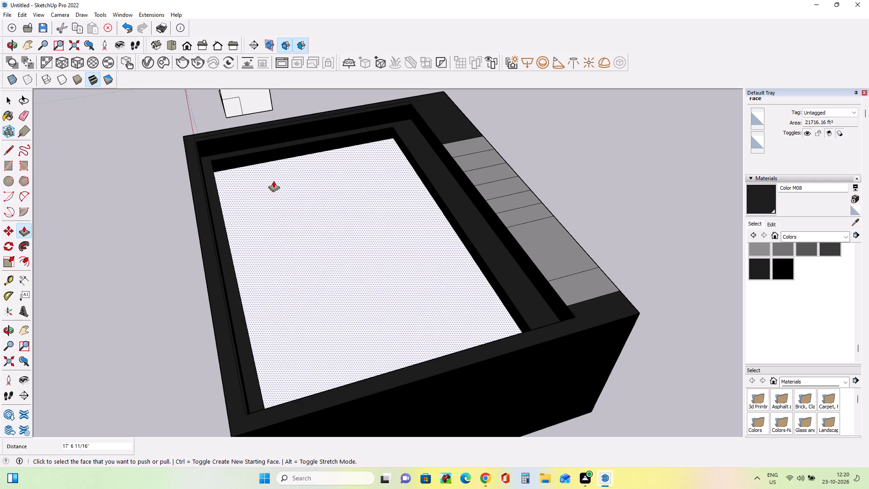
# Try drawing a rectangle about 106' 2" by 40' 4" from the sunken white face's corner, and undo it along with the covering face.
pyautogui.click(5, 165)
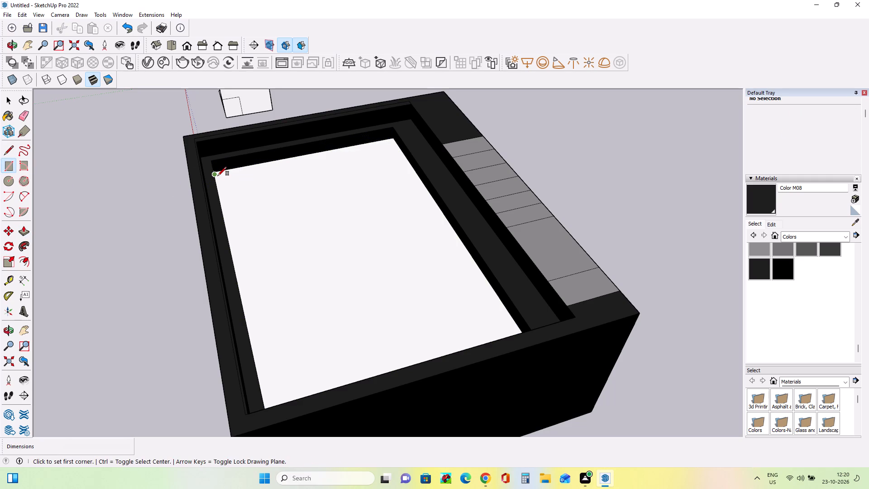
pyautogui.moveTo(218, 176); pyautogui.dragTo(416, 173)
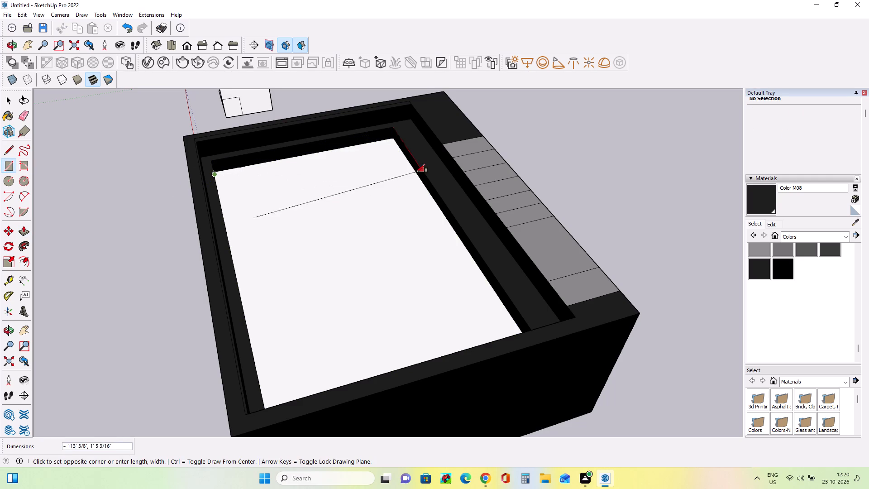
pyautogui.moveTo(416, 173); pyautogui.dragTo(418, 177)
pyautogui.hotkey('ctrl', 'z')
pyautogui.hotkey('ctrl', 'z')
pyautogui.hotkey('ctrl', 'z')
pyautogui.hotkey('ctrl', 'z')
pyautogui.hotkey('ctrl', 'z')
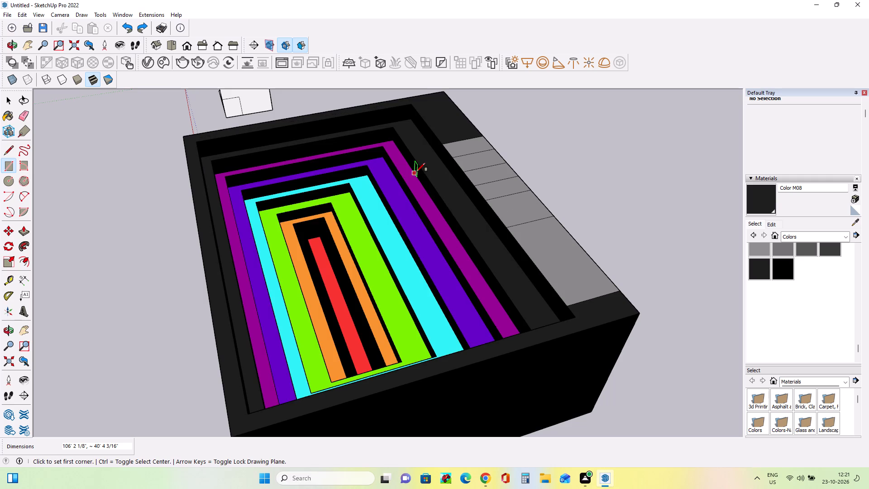
# Undo the block's grey strip and its paint back to unpainted faces, keeping only the orange and red innermost levels coloured.
pyautogui.hotkey('ctrl', '.')
pyautogui.hotkey('ctrl', '+')
pyautogui.hotkey('ctrl', '/')
pyautogui.hotkey('ctrl', ',')
pyautogui.hotkey('ctrl', '+')
pyautogui.hotkey('ctrl', '+')
pyautogui.hotkey('ctrl', '+')
pyautogui.hotkey('ctrl', '+')
pyautogui.hotkey('ctrl', '+')
pyautogui.hotkey('ctrl', '+')
pyautogui.hotkey('ctrl', '+')
pyautogui.hotkey('ctrl', '+')
pyautogui.hotkey('ctrl', '+')
pyautogui.hotkey('ctrl', '+')
pyautogui.hotkey('ctrl', '+')
pyautogui.hotkey('ctrl', '+')
pyautogui.hotkey('ctrl', '+')
pyautogui.hotkey('ctrl', '+')
pyautogui.hotkey('ctrl', '+')
pyautogui.hotkey('ctrl', '+')
pyautogui.hotkey('ctrl', '+')
pyautogui.hotkey('ctrl', '+')
pyautogui.hotkey('ctrl', '+')
pyautogui.hotkey('ctrl', '+')
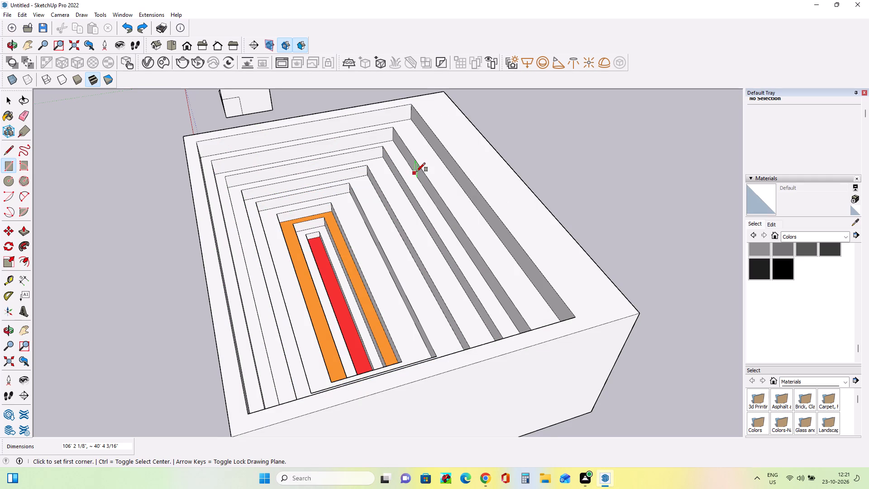
# Undo the remaining orange and red paint, the stepped levels and the block itself until that ground area is empty.
pyautogui.hotkey('ctrl', 'z')
pyautogui.hotkey('ctrl', 'z')
pyautogui.hotkey('ctrl', 'z')
pyautogui.hotkey('ctrl', 'z')
pyautogui.hotkey('ctrl', 'z')
pyautogui.hotkey('ctrl', 'z')
pyautogui.hotkey('ctrl', 'z')
pyautogui.hotkey('ctrl', 'z')
pyautogui.hotkey('ctrl', 'z')
pyautogui.hotkey('ctrl', 'z')
pyautogui.hotkey('ctrl', 'z')
pyautogui.hotkey('ctrl', 'z')
pyautogui.hotkey('ctrl', 'z')
pyautogui.hotkey('ctrl', 'z')
pyautogui.hotkey('ctrl', 'z')
pyautogui.hotkey('ctrl', 'z')
pyautogui.hotkey('ctrl', 'z')
pyautogui.hotkey('ctrl', 'z')
pyautogui.hotkey('ctrl', 'z')
pyautogui.hotkey('ctrl', 'z')
pyautogui.hotkey('ctrl', 'z')
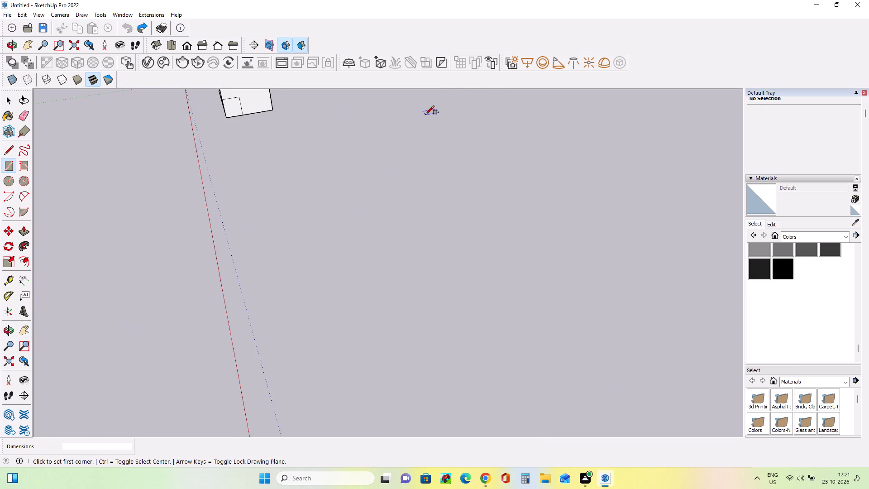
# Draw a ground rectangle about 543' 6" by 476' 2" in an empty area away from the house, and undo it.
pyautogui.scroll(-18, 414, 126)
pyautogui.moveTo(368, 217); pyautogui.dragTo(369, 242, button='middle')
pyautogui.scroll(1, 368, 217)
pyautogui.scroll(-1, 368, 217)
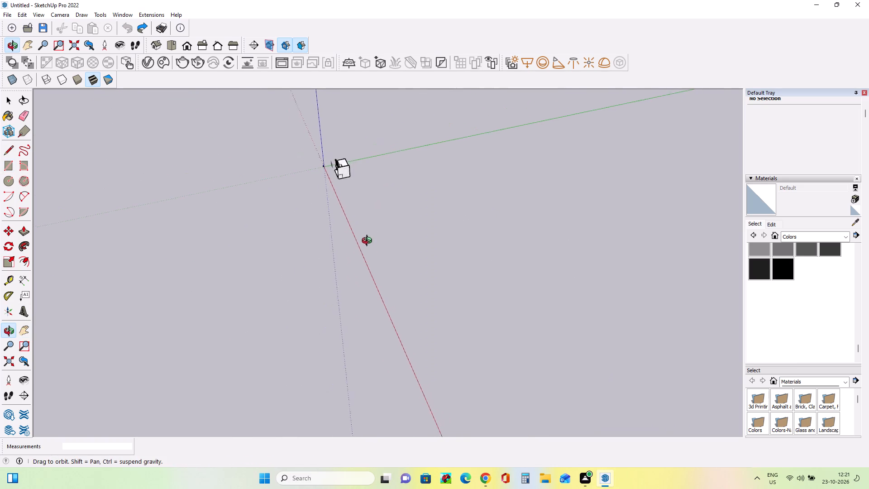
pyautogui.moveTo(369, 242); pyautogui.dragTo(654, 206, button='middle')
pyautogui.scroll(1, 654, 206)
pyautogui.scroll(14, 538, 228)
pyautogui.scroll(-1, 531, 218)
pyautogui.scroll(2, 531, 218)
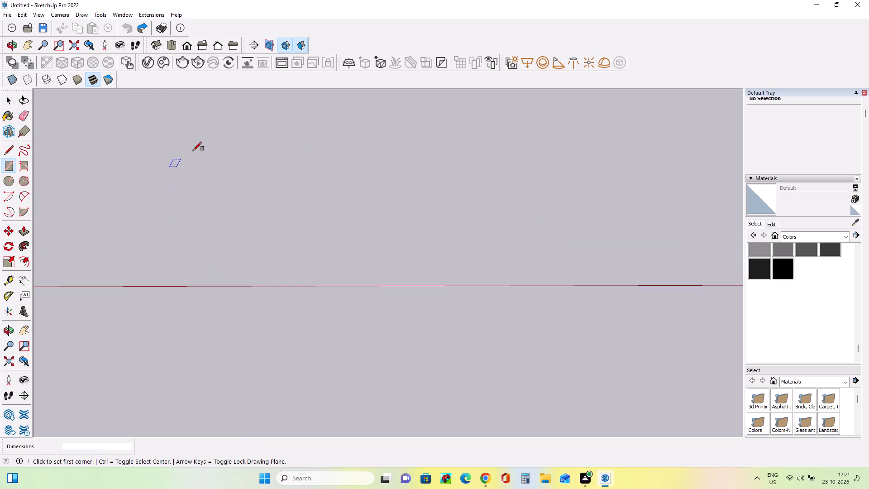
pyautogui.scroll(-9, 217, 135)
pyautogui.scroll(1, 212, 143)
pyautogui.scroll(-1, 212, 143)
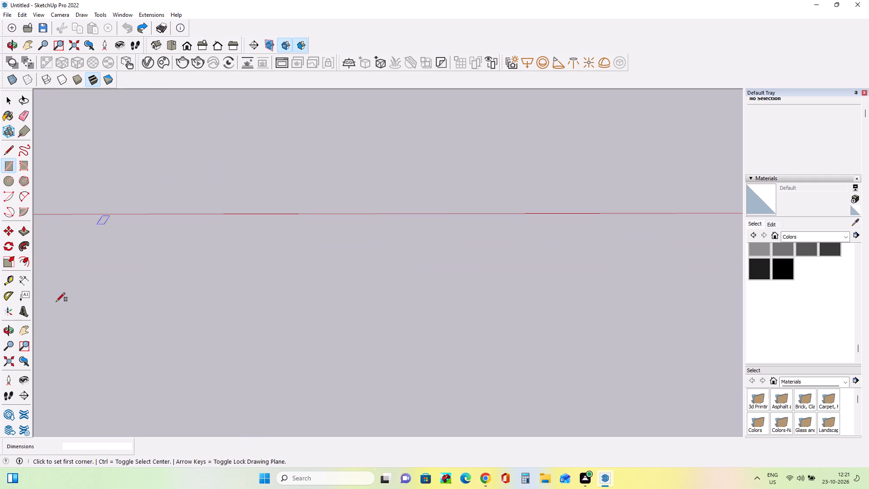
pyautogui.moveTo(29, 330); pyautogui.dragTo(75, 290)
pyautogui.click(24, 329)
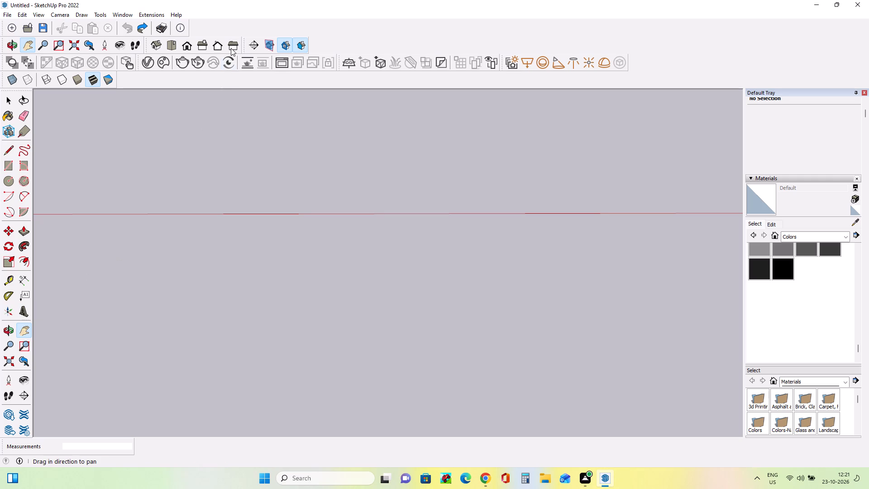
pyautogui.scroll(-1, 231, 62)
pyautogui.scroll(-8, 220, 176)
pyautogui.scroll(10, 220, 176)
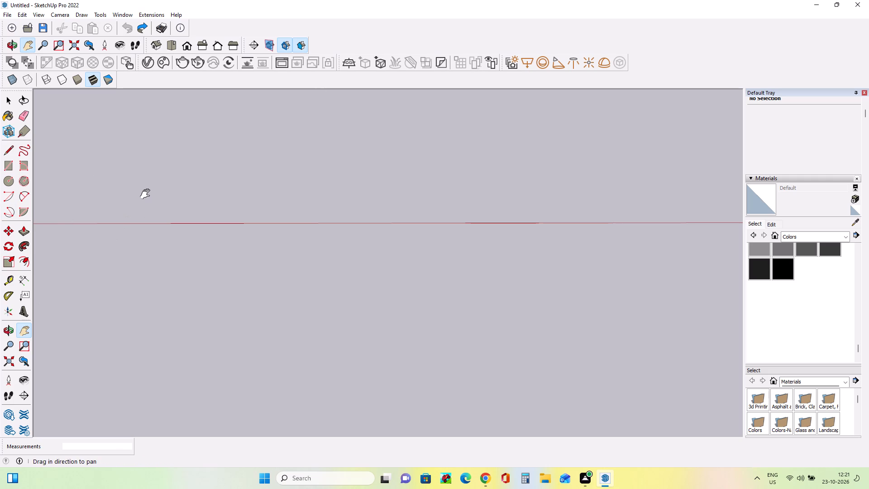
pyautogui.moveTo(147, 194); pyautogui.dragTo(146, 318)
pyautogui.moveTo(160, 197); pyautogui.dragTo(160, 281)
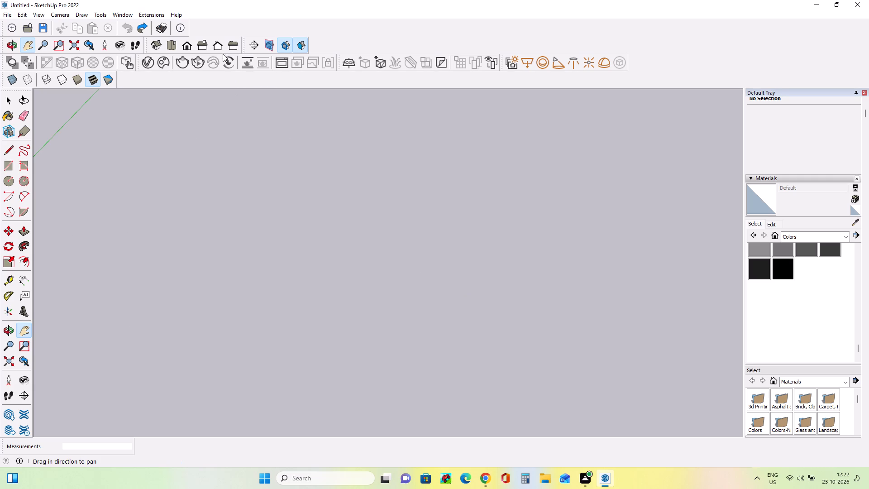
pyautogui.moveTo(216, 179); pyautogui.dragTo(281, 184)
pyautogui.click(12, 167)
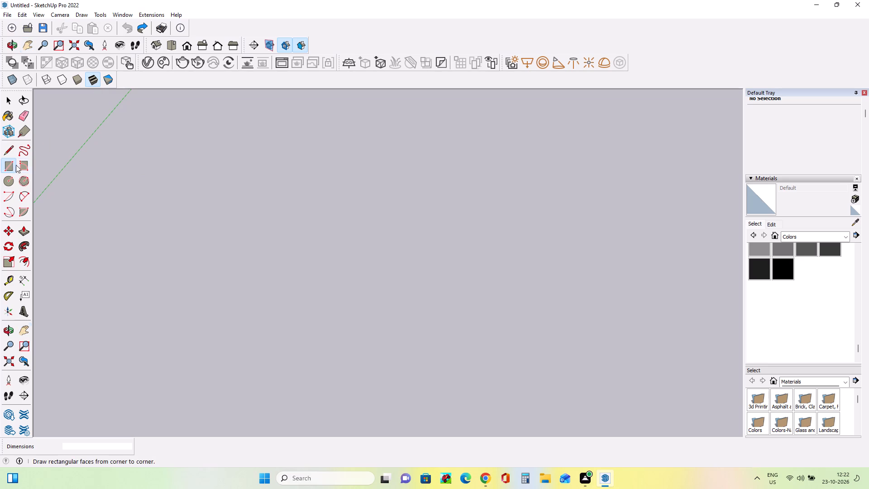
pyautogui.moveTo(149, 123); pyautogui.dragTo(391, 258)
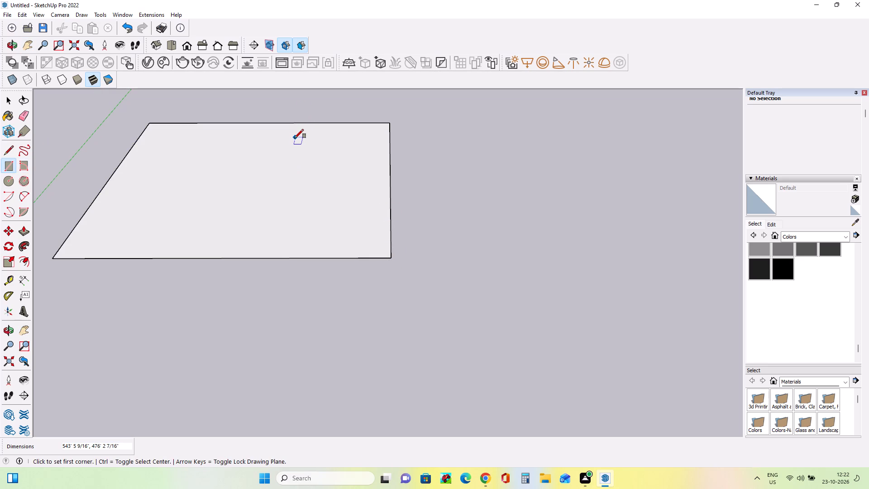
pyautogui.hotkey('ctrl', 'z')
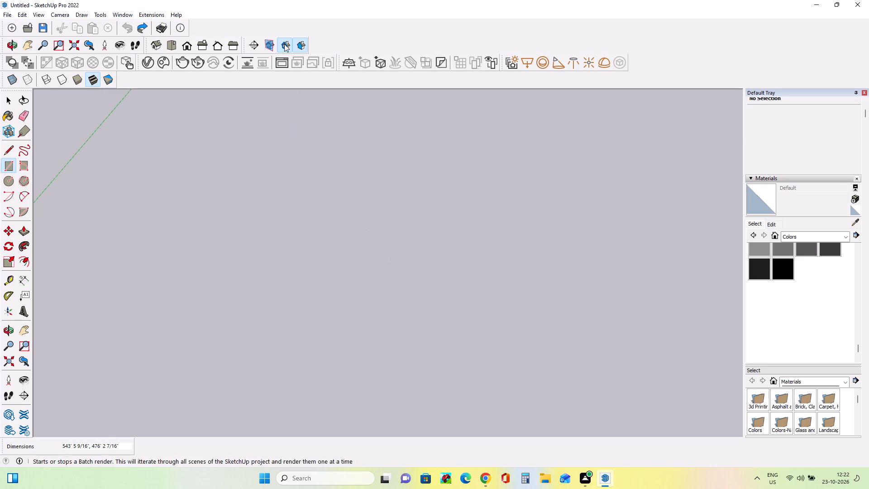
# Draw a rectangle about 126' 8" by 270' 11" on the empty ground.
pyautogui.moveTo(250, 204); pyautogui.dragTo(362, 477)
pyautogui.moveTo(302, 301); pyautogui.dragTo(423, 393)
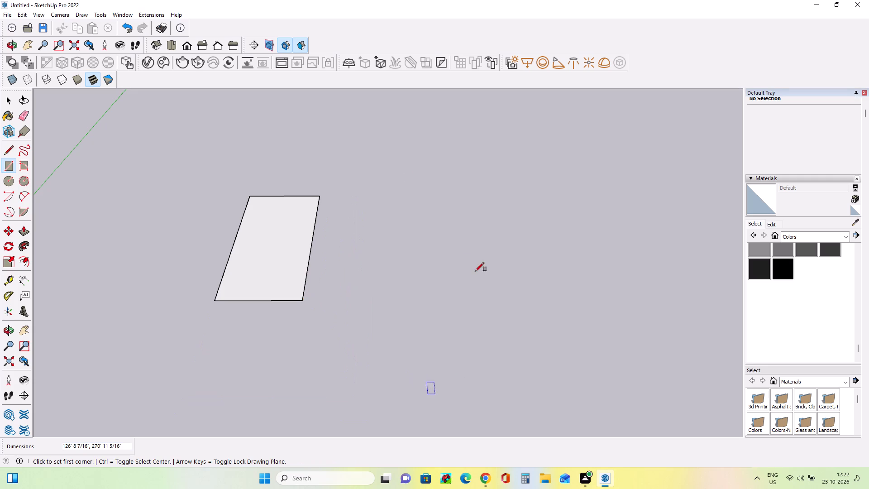
# Undock the V-Ray for SketchUp, V-Ray Utilities, Standard and Large Tool Set toolbars so they float over the drawing area.
pyautogui.moveTo(181, 54); pyautogui.dragTo(471, 258)
pyautogui.moveTo(0, 67); pyautogui.dragTo(697, 345)
pyautogui.moveTo(127, 74); pyautogui.dragTo(410, 367)
pyautogui.moveTo(0, 23); pyautogui.dragTo(393, 183)
pyautogui.moveTo(1, 122); pyautogui.dragTo(413, 29)
# Undo the previous ground rectangle and draw a new one about 174' 4" by 155' 5" on the empty ground.
pyautogui.keyDown('ctrl'); pyautogui.click(309, 124); pyautogui.keyUp('ctrl')
pyautogui.hotkey('ctrl', 'z')
pyautogui.hotkey('ctrl', 'z')
pyautogui.keyDown('ctrl'); pyautogui.click(309, 124); pyautogui.keyUp('ctrl')
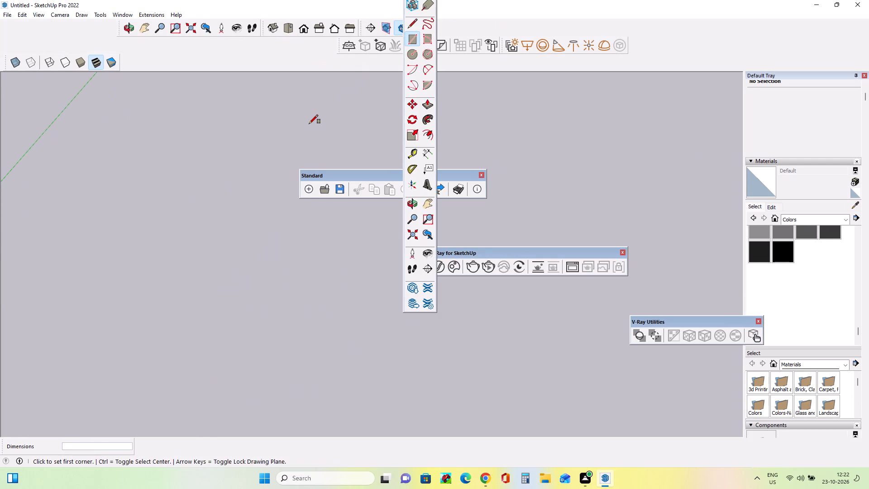
pyautogui.hotkey('ctrl', 'z')
pyautogui.keyDown('ctrl'); pyautogui.click(309, 124); pyautogui.keyUp('ctrl')
pyautogui.hotkey('ctrl', 'z')
pyautogui.keyDown('ctrl'); pyautogui.click(309, 124); pyautogui.keyUp('ctrl')
pyautogui.hotkey('ctrl', 'z')
pyautogui.keyDown('ctrl'); pyautogui.click(309, 124); pyautogui.keyUp('ctrl')
pyautogui.hotkey('ctrl', 'z')
pyautogui.keyDown('ctrl'); pyautogui.click(309, 124); pyautogui.keyUp('ctrl')
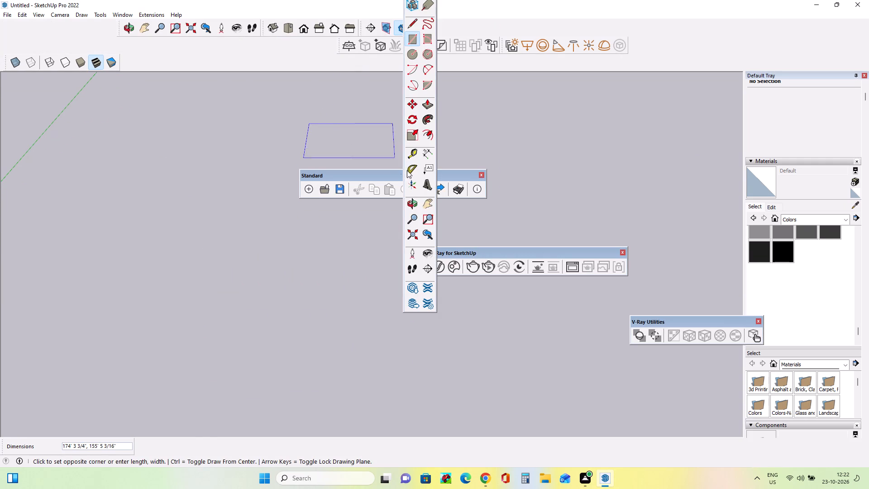
pyautogui.moveTo(425, 173); pyautogui.dragTo(410, 175)
pyautogui.rightClick(388, 182)
pyautogui.rightClick(388, 182)
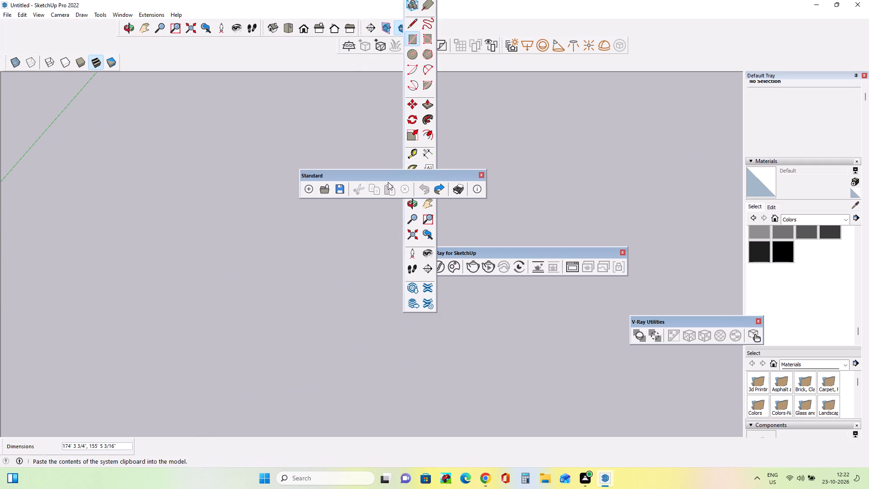
pyautogui.click(313, 218)
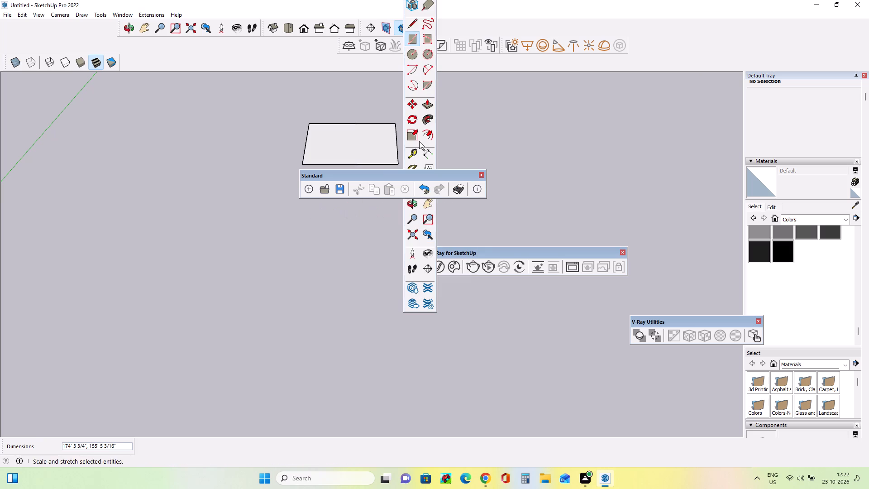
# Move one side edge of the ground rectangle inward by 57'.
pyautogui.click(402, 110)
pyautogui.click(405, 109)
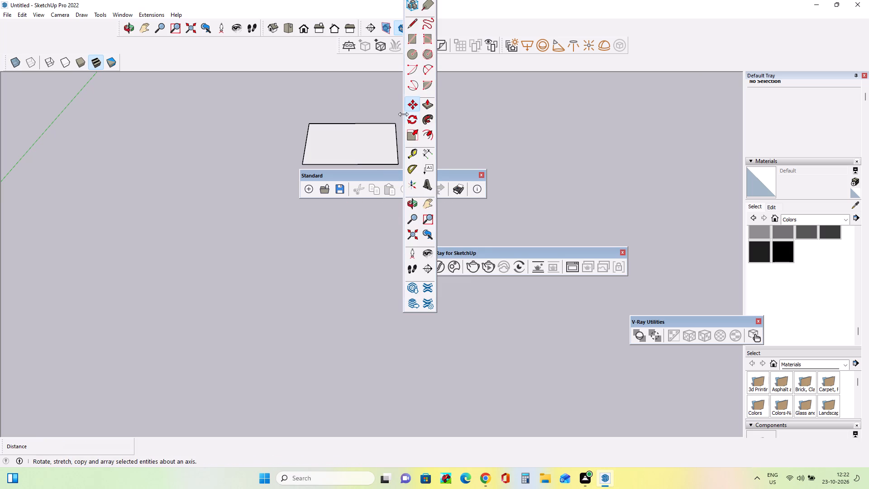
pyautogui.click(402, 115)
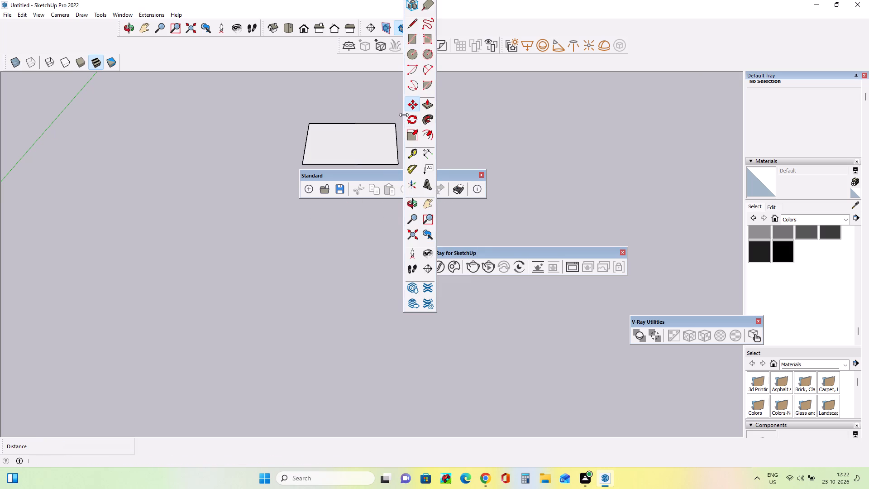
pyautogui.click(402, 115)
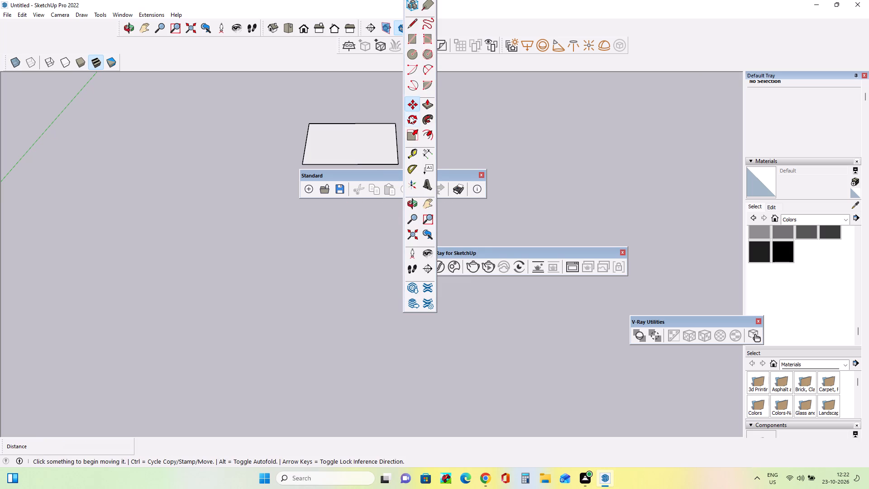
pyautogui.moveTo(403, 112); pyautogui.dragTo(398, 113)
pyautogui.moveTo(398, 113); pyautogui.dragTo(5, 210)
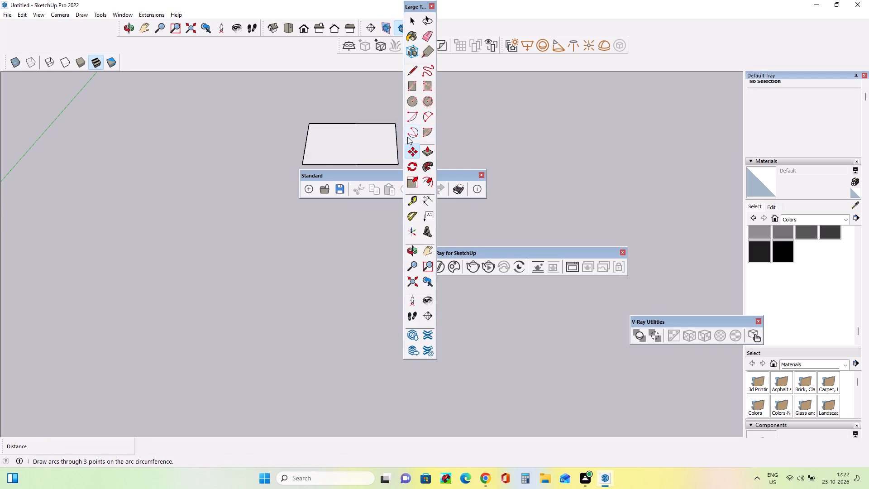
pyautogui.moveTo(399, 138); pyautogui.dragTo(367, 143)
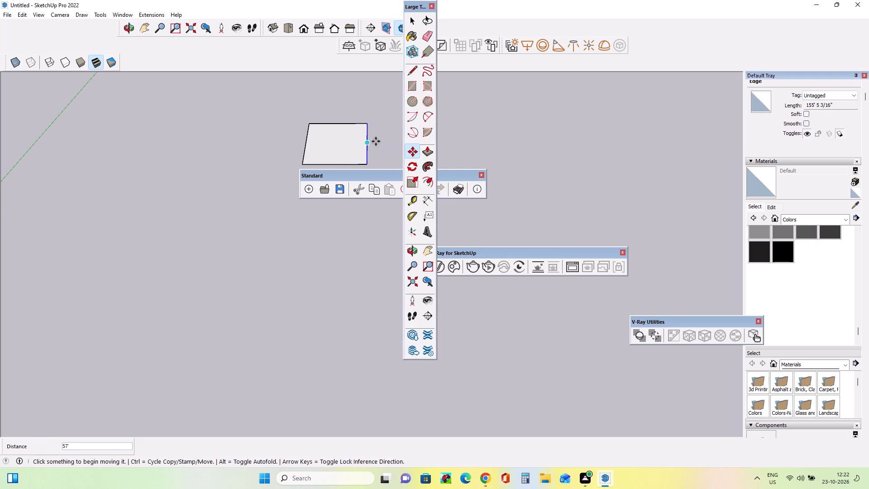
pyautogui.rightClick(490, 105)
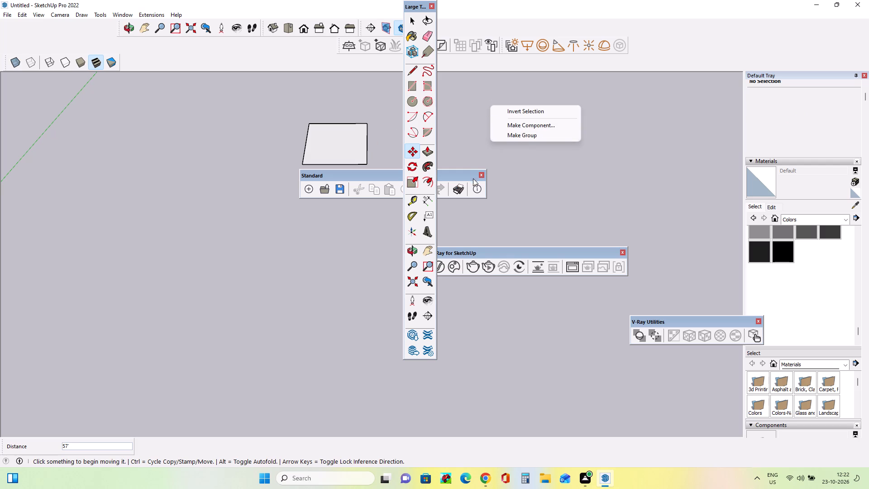
# Dock the floating Standard toolbar in the second toolbar row, just before the V-Ray Objects toolbar.
pyautogui.moveTo(469, 173); pyautogui.dragTo(229, 49)
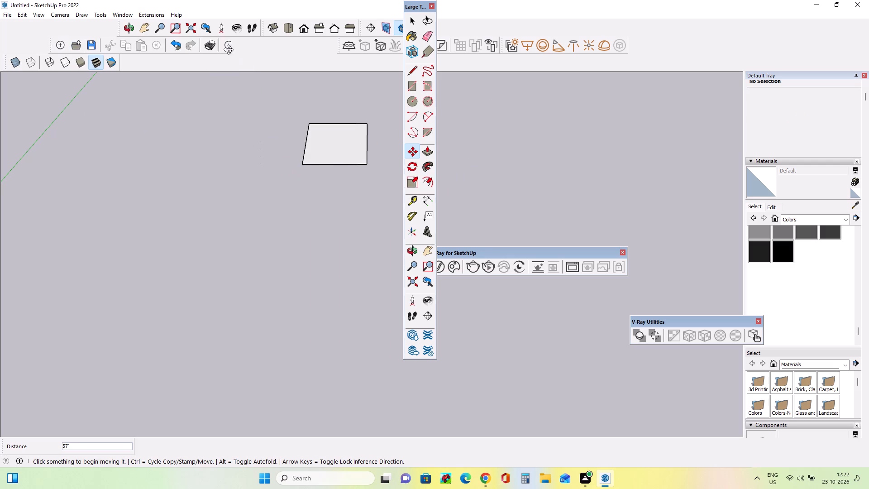
pyautogui.moveTo(229, 49); pyautogui.dragTo(310, 53)
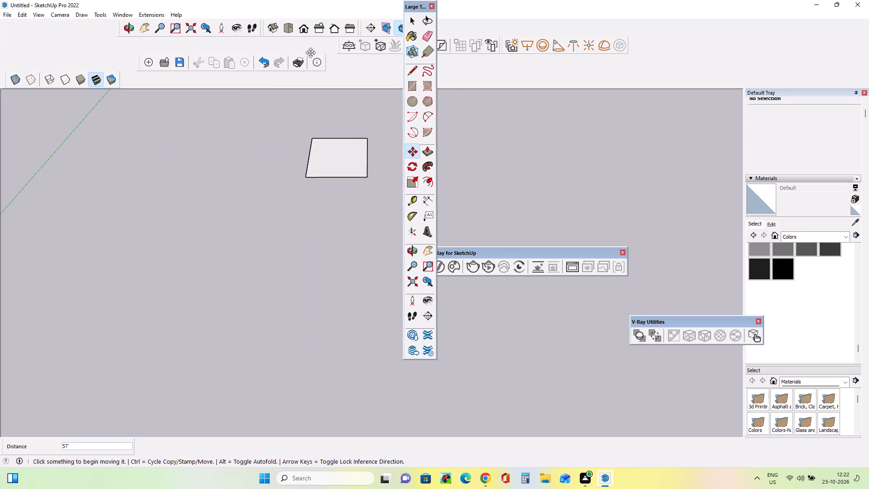
pyautogui.moveTo(310, 53); pyautogui.dragTo(323, 39)
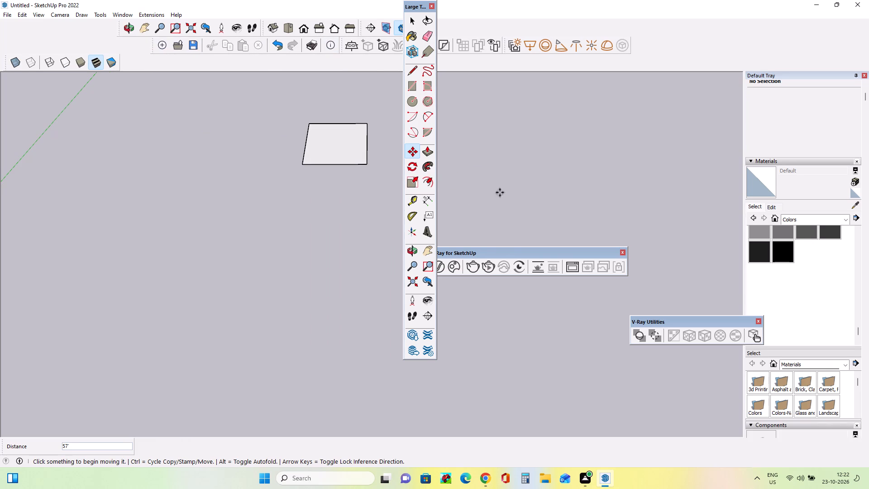
# Dock the floating V-Ray for SketchUp toolbar in its own row beneath the Styles toolbar.
pyautogui.moveTo(574, 259); pyautogui.dragTo(96, 46)
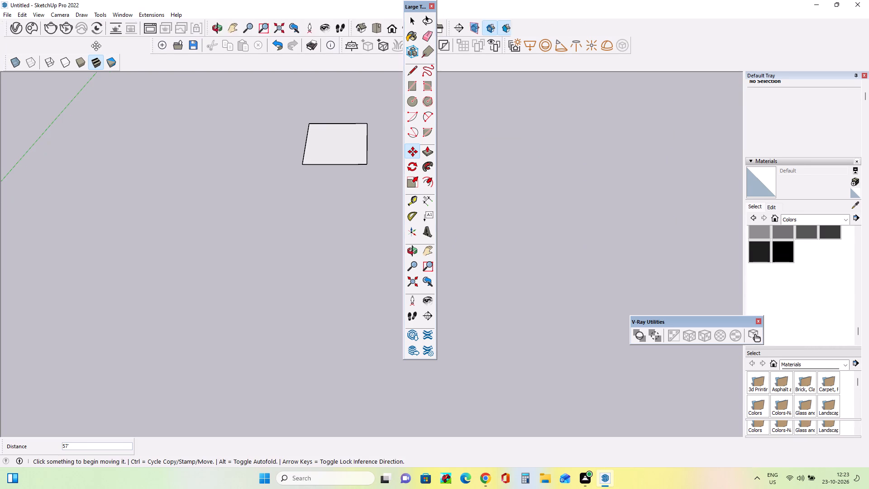
pyautogui.moveTo(96, 46); pyautogui.dragTo(267, 34)
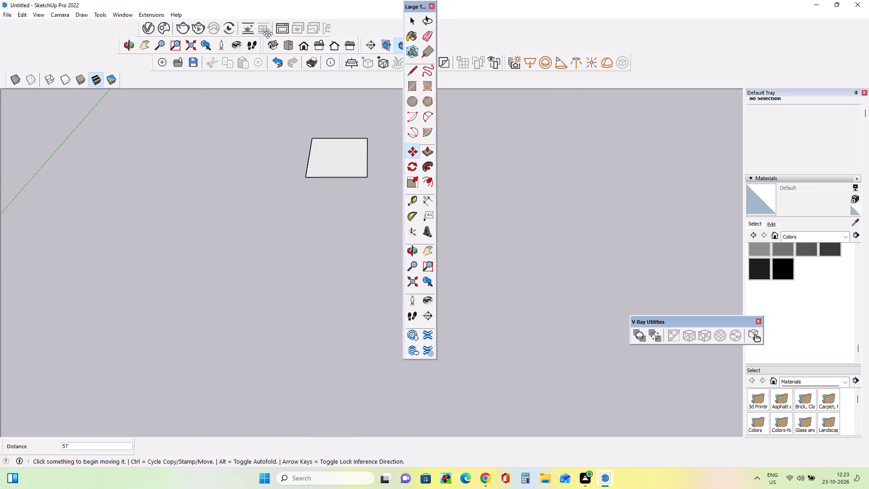
pyautogui.moveTo(267, 34); pyautogui.dragTo(122, 30)
pyautogui.moveTo(205, 44); pyautogui.dragTo(253, 21)
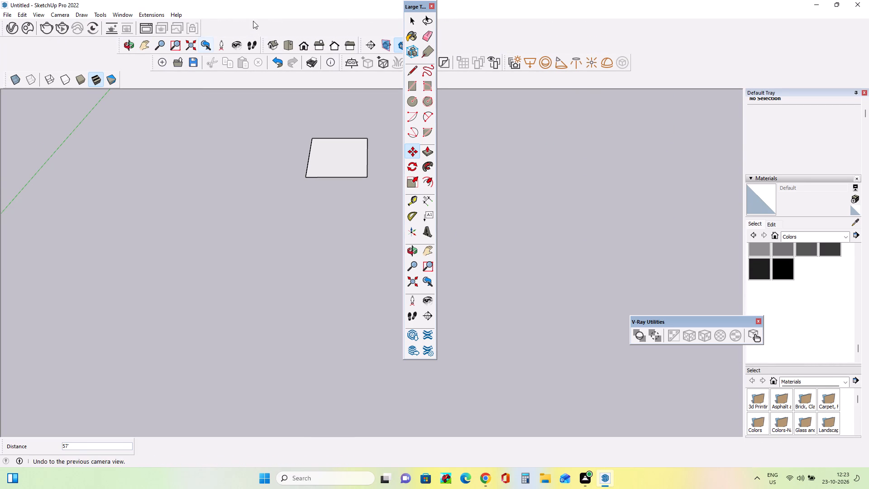
pyautogui.moveTo(253, 21); pyautogui.dragTo(248, 21)
pyautogui.moveTo(211, 40); pyautogui.dragTo(209, 29)
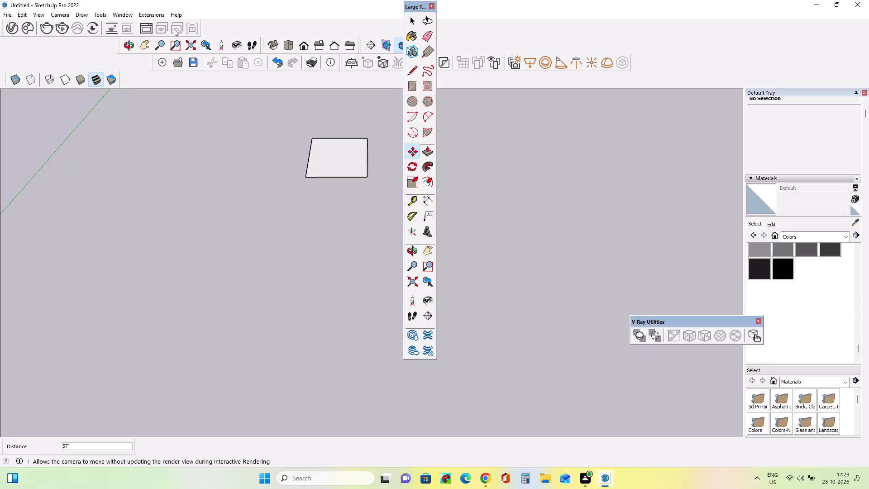
pyautogui.moveTo(157, 19); pyautogui.dragTo(148, 43)
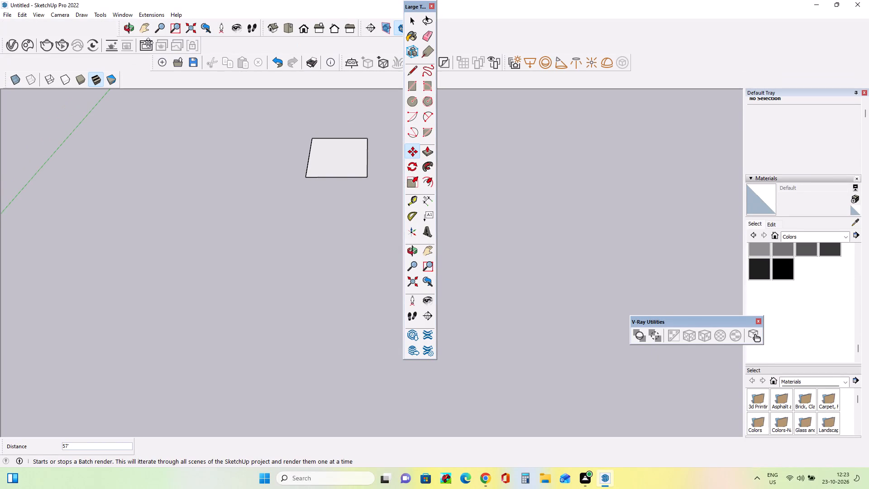
pyautogui.moveTo(148, 43); pyautogui.dragTo(122, 106)
pyautogui.moveTo(175, 38); pyautogui.dragTo(121, 29)
pyautogui.moveTo(165, 18); pyautogui.dragTo(254, 29)
pyautogui.moveTo(391, 27); pyautogui.dragTo(391, 26)
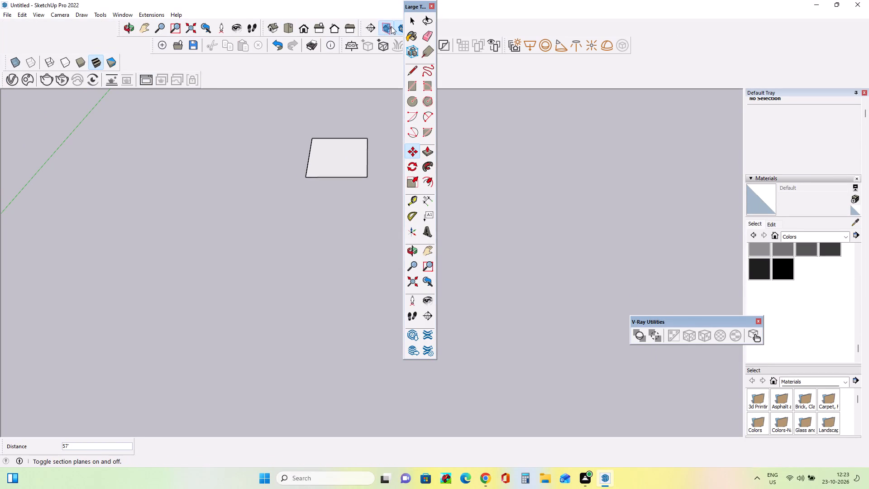
pyautogui.moveTo(391, 26); pyautogui.dragTo(311, 35)
# Move the floating Large Tool Set toolbar to the drawing area's left edge, just below the docked toolbar rows.
pyautogui.moveTo(430, 138); pyautogui.dragTo(402, 145)
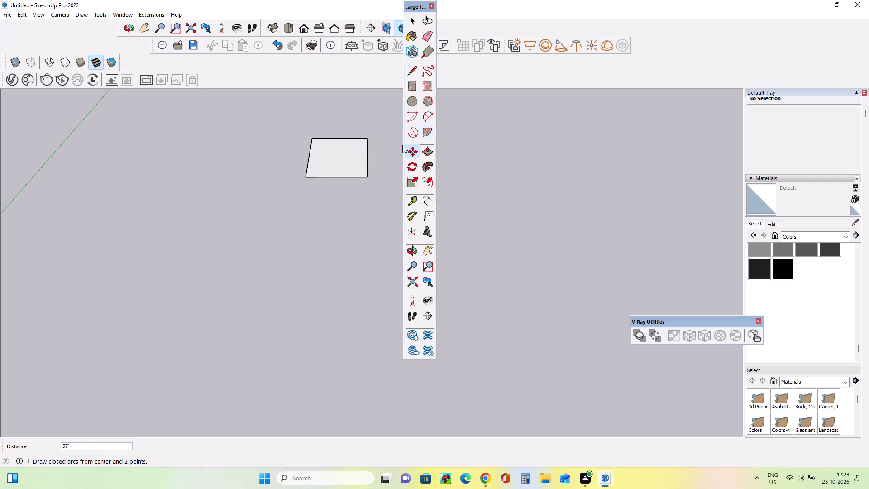
pyautogui.moveTo(402, 145); pyautogui.dragTo(405, 138)
pyautogui.moveTo(422, 1); pyautogui.dragTo(71, 57)
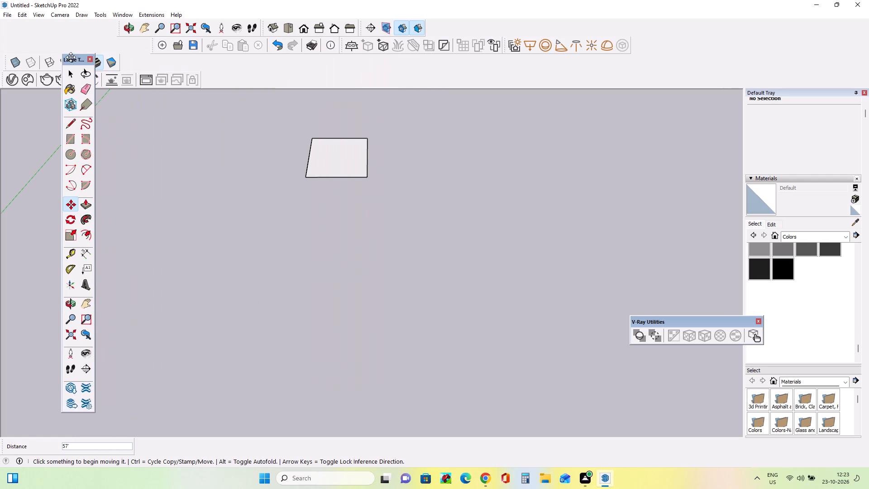
pyautogui.moveTo(71, 57); pyautogui.dragTo(20, 88)
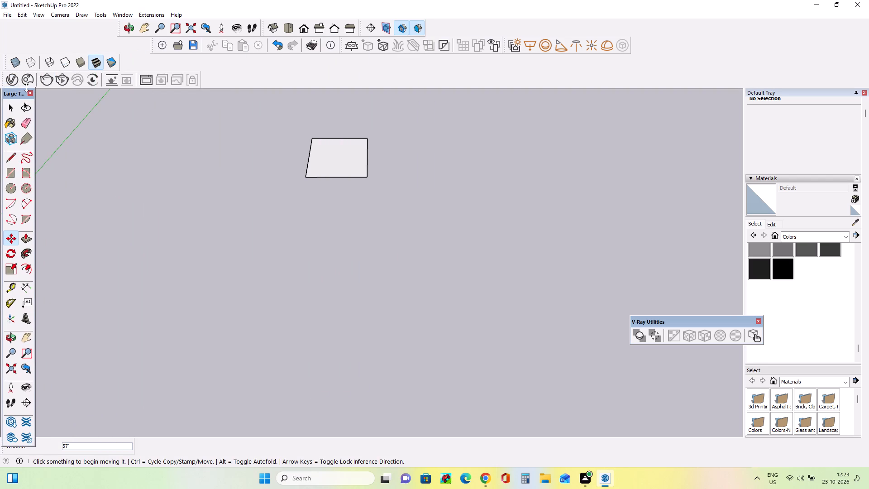
# Switch the model's face style to Shaded.
pyautogui.scroll(-10, 56, 95)
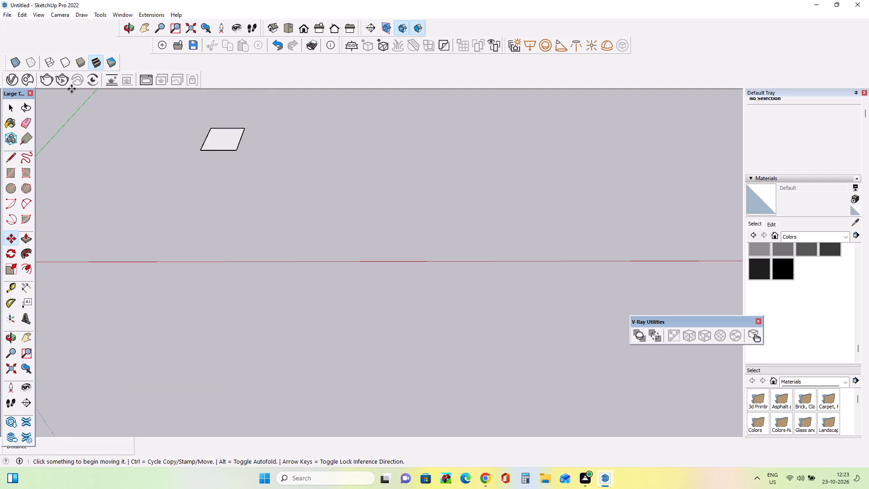
pyautogui.moveTo(84, 69); pyautogui.dragTo(81, 58)
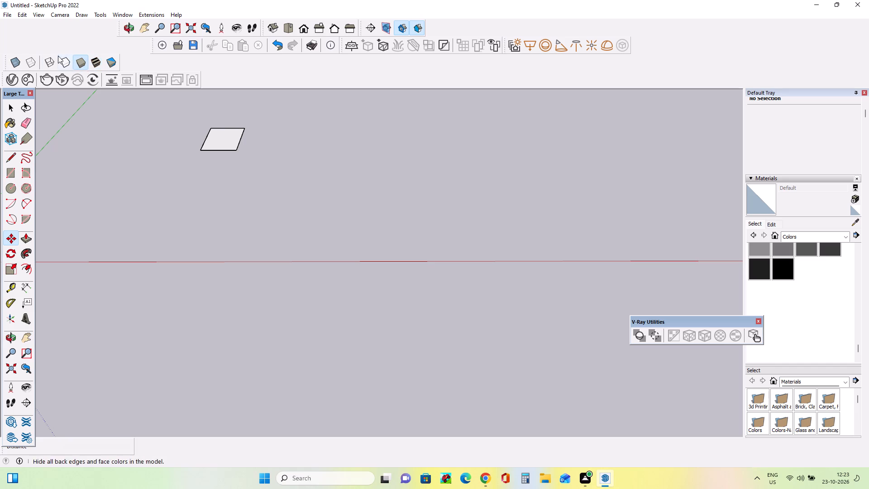
pyautogui.moveTo(37, 53); pyautogui.dragTo(41, 46)
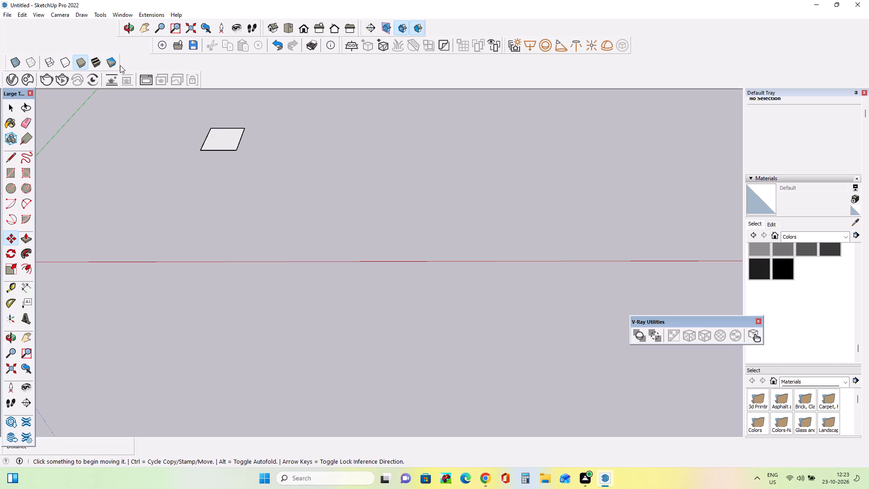
# Undo the edge move and the ground rectangle drawn on the empty ground.
pyautogui.hotkey('ctrl', 'z')
pyautogui.keyDown('ctrl'); pyautogui.moveTo(120, 65); pyautogui.dragTo(119, 71); pyautogui.keyUp('ctrl')
pyautogui.hotkey('ctrl', 'z')
pyautogui.hotkey('ctrl', 'z')
pyautogui.hotkey('ctrl', 'z')
pyautogui.hotkey('ctrl', 'z')
pyautogui.hotkey('ctrl', 'z')
pyautogui.hotkey('ctrl', 'z')
pyautogui.hotkey('ctrl', 'z')
pyautogui.hotkey('ctrl', 'z')
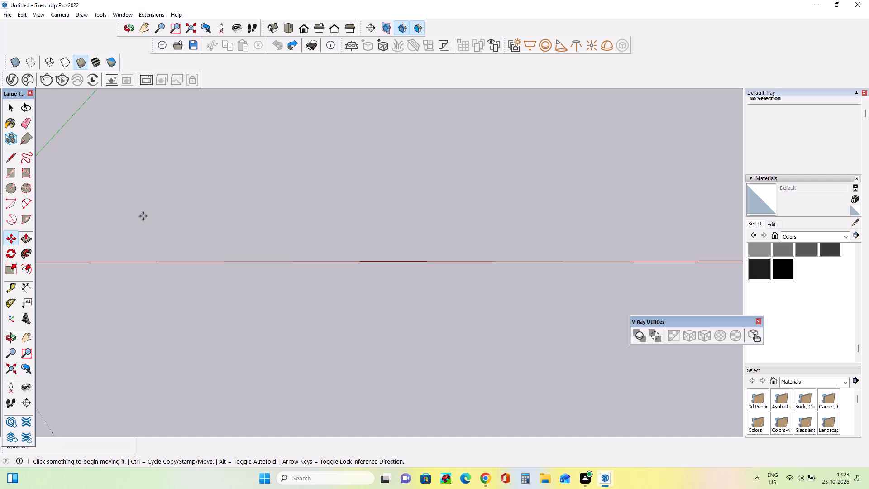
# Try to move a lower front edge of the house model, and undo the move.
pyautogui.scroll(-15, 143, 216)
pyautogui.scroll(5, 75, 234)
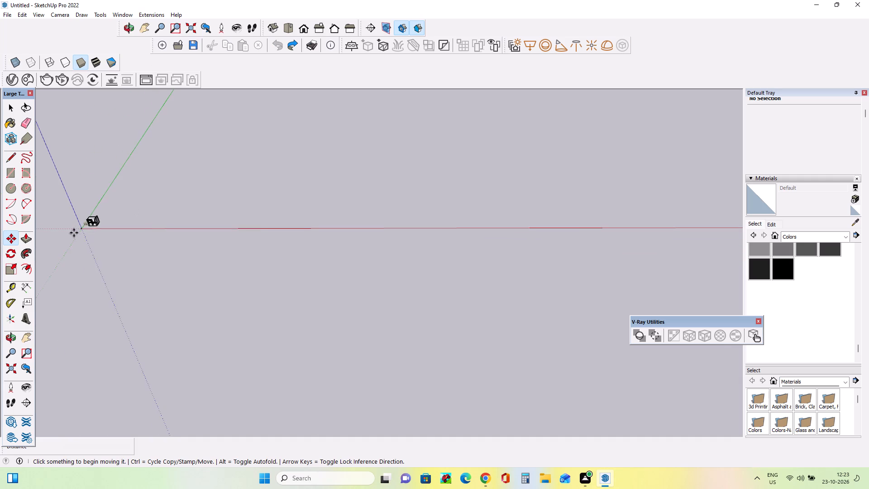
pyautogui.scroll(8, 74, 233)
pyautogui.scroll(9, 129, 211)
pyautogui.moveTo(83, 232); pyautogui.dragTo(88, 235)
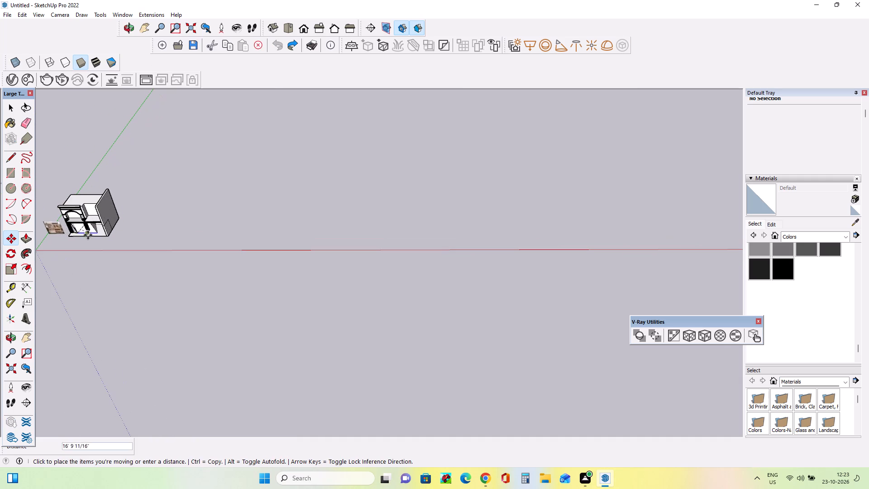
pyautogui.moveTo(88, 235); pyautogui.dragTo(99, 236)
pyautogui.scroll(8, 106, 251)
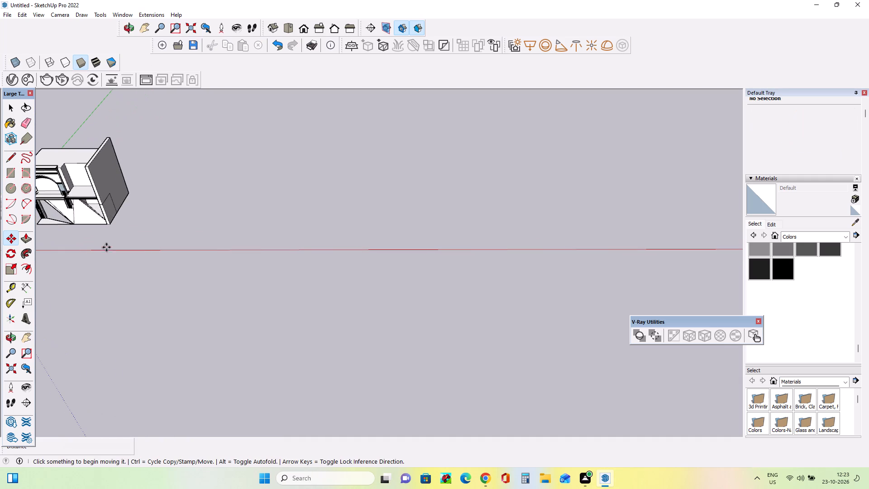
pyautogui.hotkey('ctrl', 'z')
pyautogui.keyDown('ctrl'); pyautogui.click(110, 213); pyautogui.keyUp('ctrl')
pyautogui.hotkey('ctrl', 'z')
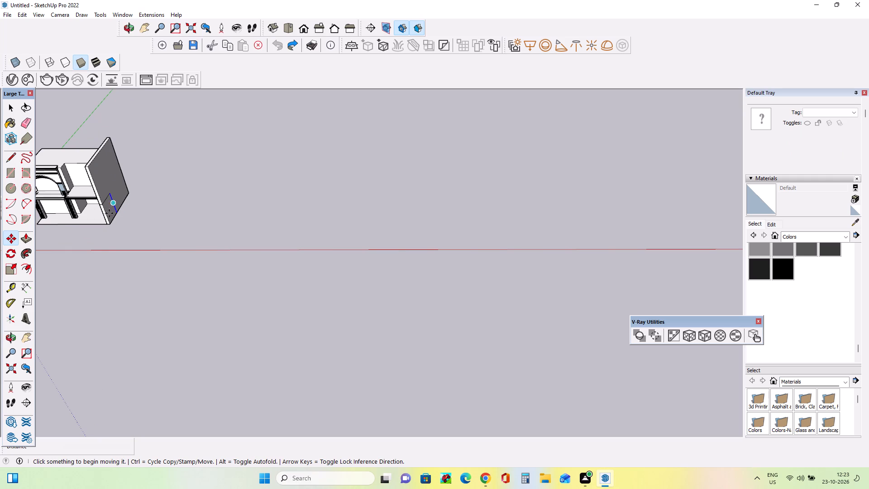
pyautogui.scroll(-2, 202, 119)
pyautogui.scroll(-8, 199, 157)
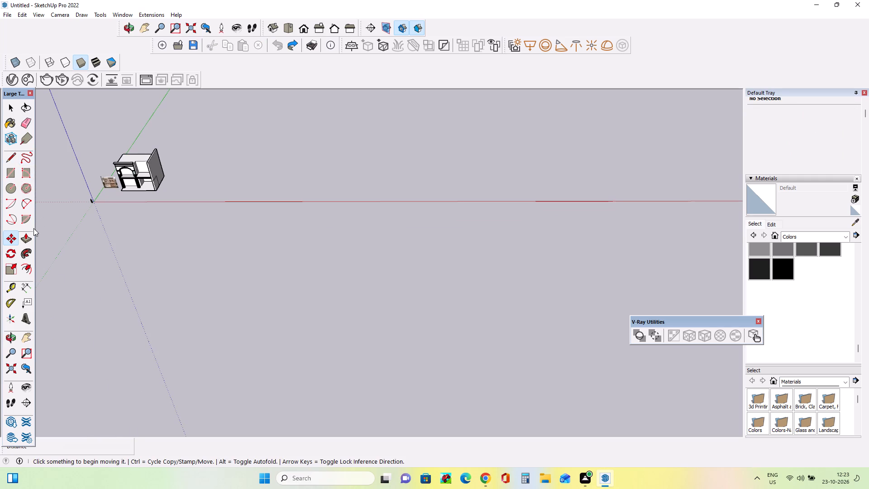
# Shift the Large Tool Set toolbar slightly so it sits flush against the drawing area's left edge.
pyautogui.moveTo(33, 228); pyautogui.dragTo(31, 217)
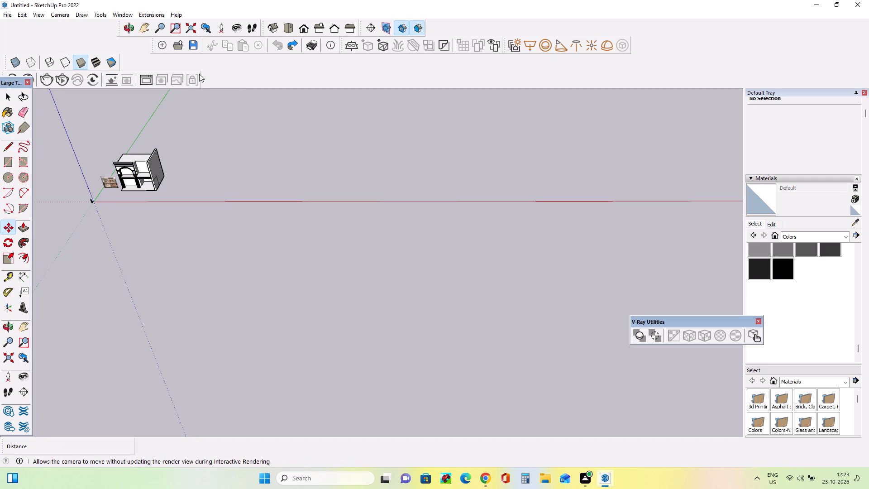
pyautogui.moveTo(119, 53); pyautogui.dragTo(126, 42)
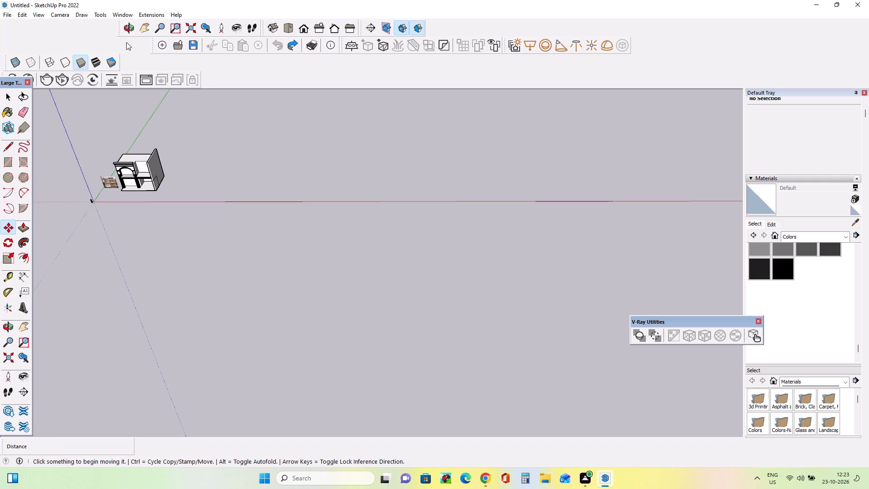
pyautogui.moveTo(126, 42); pyautogui.dragTo(131, 38)
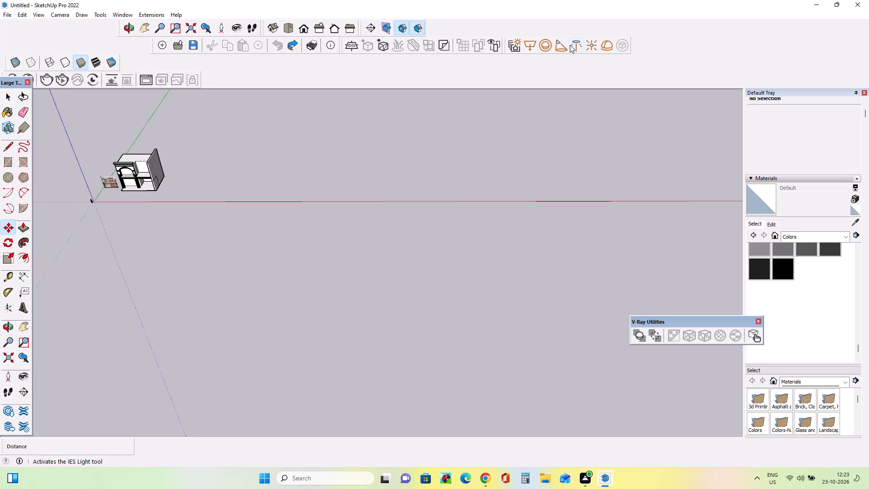
pyautogui.moveTo(422, 29); pyautogui.dragTo(429, 24)
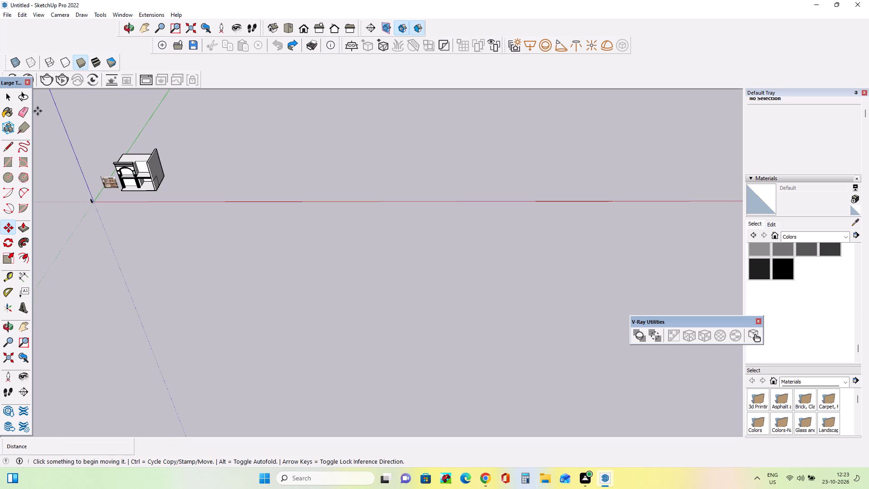
# Dock the floating V-Ray Utilities toolbar in the first toolbar row, after the Section toolbar.
pyautogui.moveTo(706, 320); pyautogui.dragTo(495, 24)
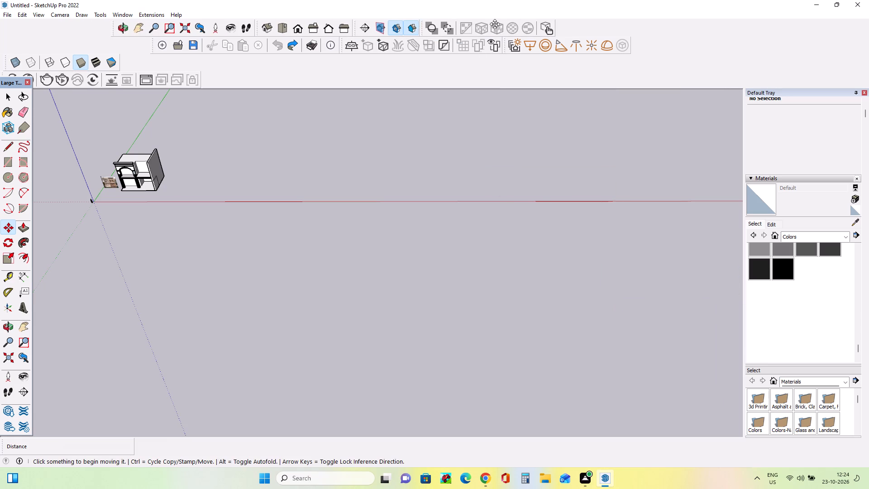
pyautogui.moveTo(495, 24); pyautogui.dragTo(576, 41)
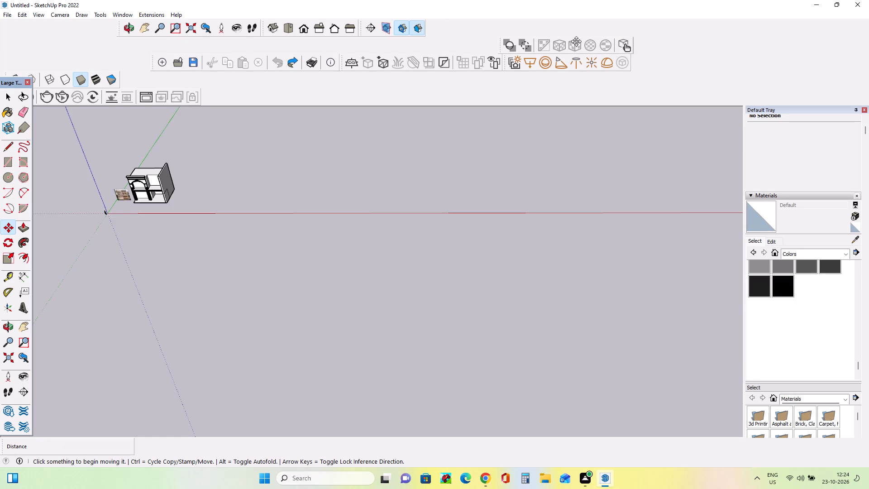
pyautogui.moveTo(576, 41); pyautogui.dragTo(575, 24)
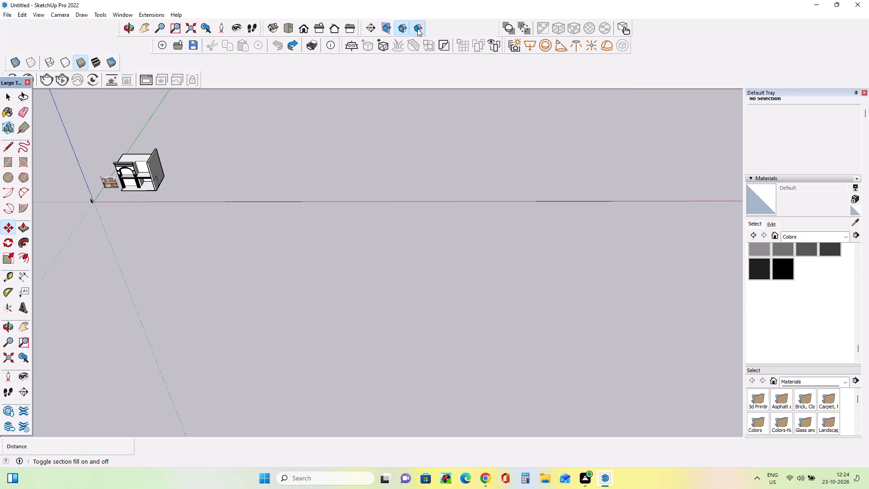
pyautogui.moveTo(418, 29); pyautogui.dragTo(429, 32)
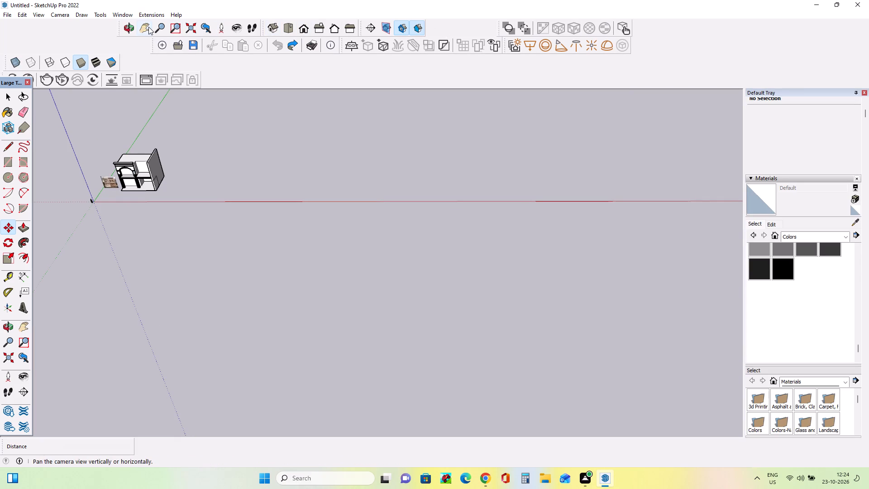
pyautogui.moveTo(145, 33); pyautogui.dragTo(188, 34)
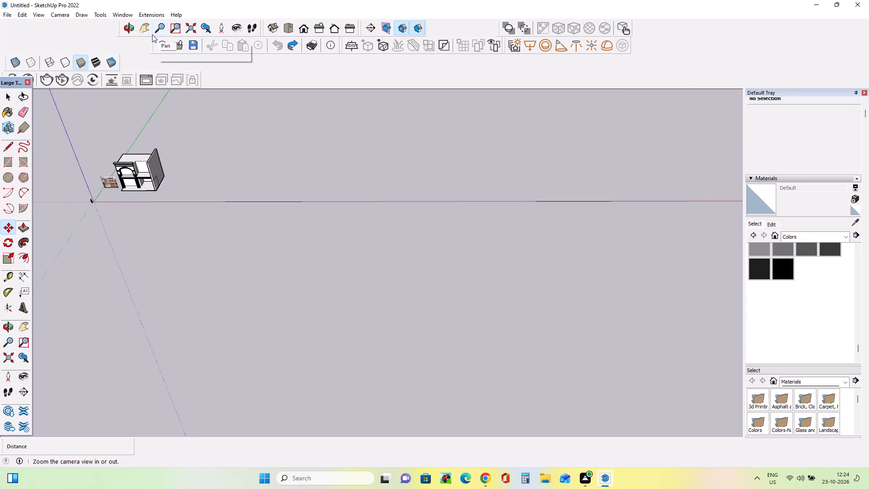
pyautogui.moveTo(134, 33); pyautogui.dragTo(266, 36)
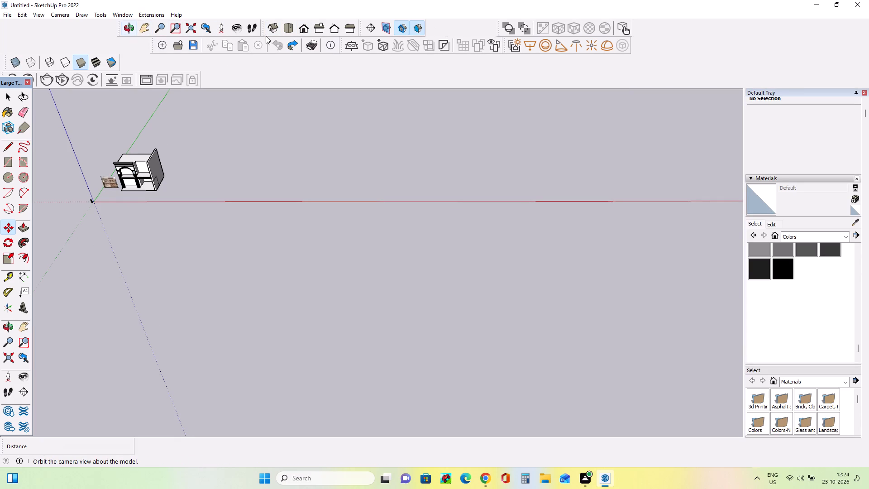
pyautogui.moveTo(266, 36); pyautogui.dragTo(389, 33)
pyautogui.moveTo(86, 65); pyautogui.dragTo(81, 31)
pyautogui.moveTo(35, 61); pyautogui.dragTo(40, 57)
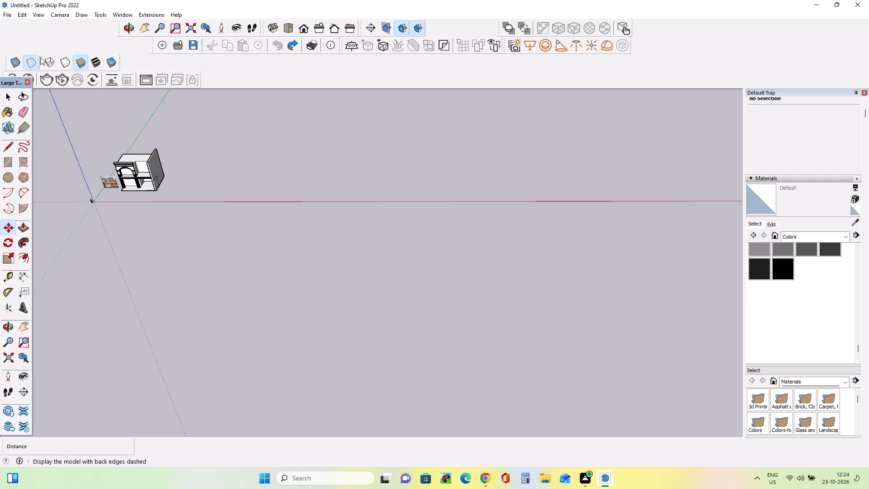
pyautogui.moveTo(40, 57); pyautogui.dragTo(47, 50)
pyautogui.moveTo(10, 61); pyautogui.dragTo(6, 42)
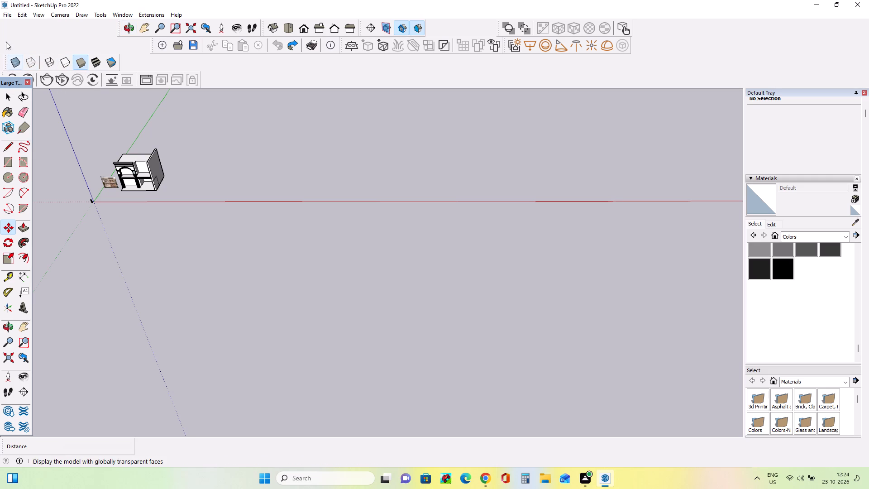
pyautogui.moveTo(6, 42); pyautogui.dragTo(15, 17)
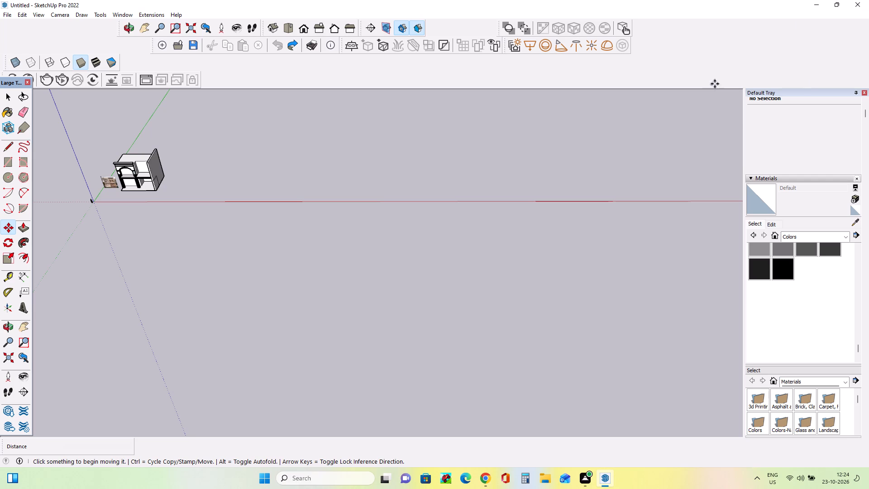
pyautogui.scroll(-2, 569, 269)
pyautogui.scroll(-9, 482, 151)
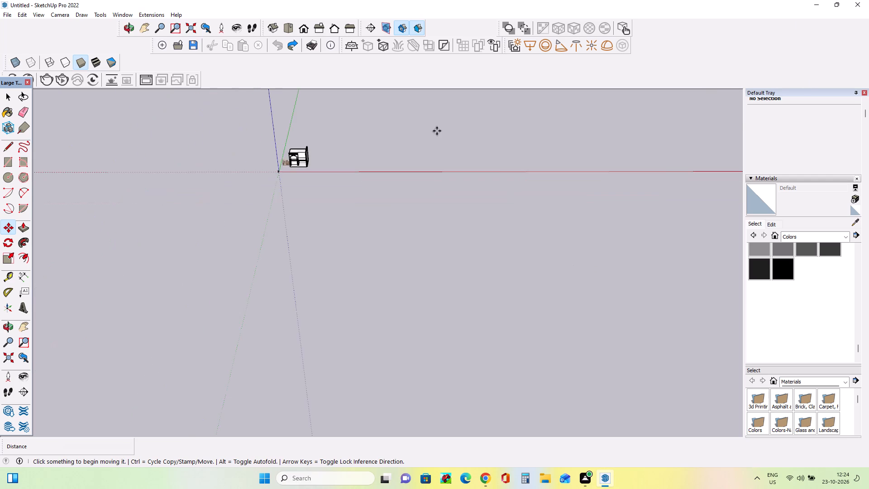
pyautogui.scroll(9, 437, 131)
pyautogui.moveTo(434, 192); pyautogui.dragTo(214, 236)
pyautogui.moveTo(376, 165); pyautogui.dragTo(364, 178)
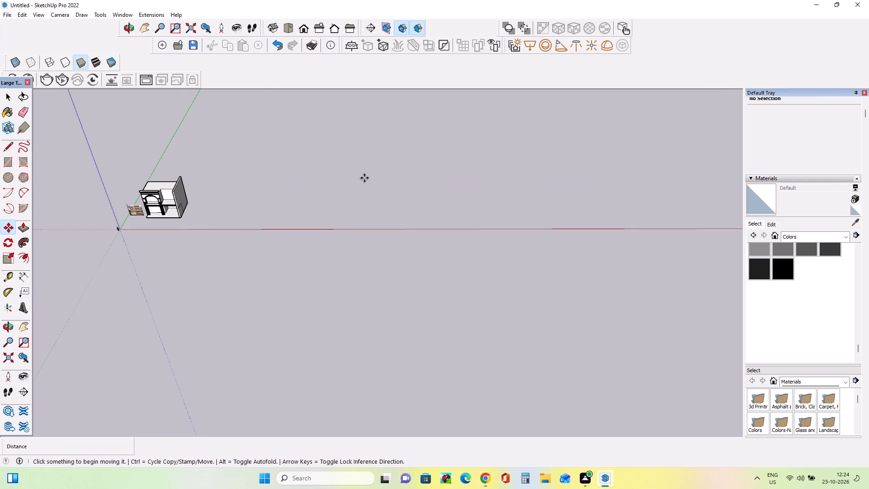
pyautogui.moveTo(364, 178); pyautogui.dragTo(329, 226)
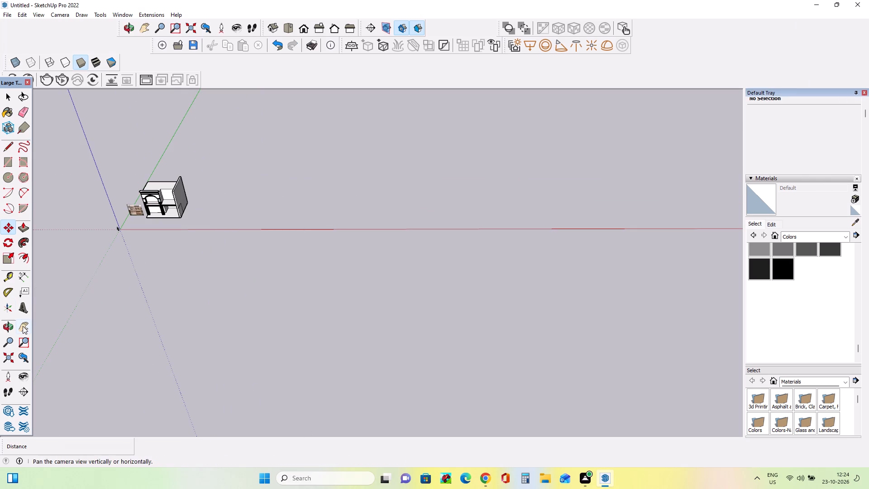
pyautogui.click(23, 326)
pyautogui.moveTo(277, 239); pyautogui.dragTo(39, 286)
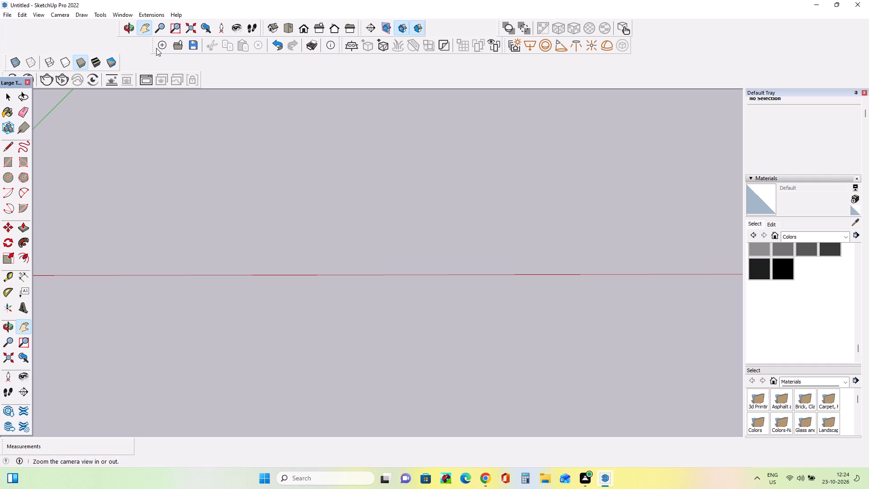
# Dock the Styles toolbar at the start of the first toolbar row, just before the Camera toolbar.
pyautogui.moveTo(134, 60); pyautogui.dragTo(125, 63)
pyautogui.moveTo(119, 63); pyautogui.dragTo(120, 62)
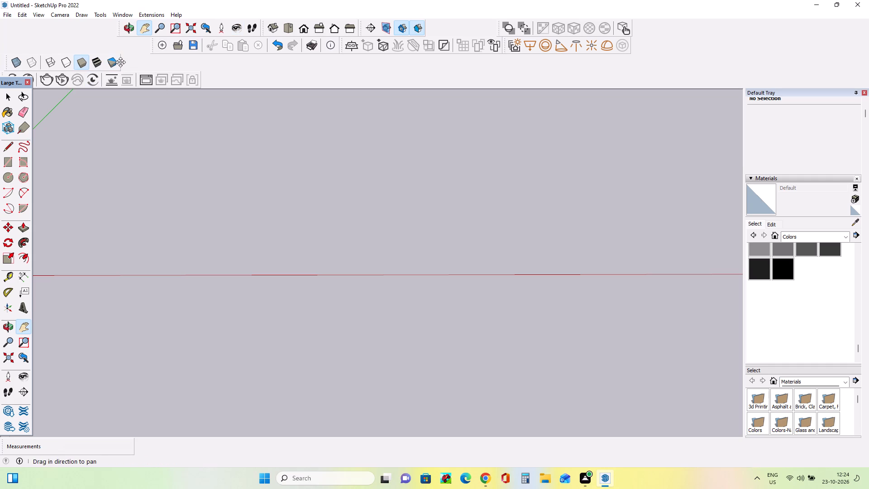
pyautogui.moveTo(120, 62); pyautogui.dragTo(106, 34)
pyautogui.moveTo(90, 82); pyautogui.dragTo(72, 130)
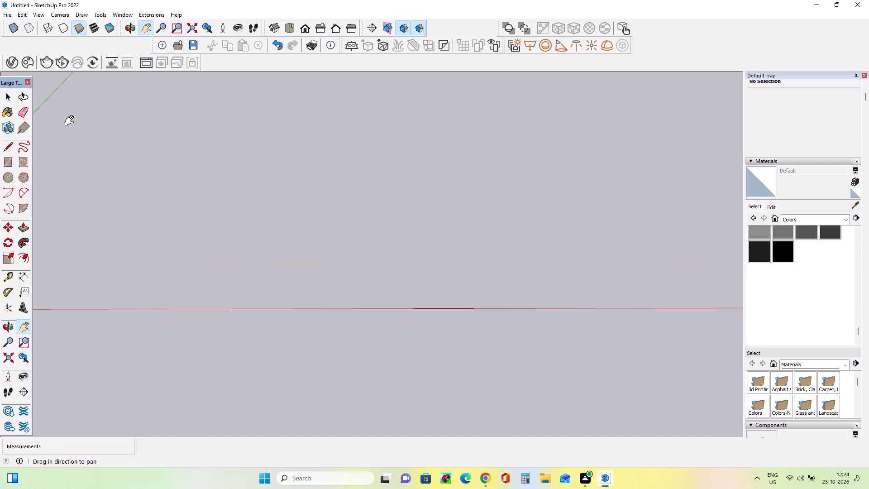
# Shift the floating Large Tool Set toolbar up to sit directly below the docked toolbar rows, against the drawing area's edge.
pyautogui.moveTo(31, 206); pyautogui.dragTo(34, 199)
pyautogui.moveTo(33, 205); pyautogui.dragTo(38, 192, button='right')
pyautogui.moveTo(41, 185); pyautogui.dragTo(34, 199, button='right')
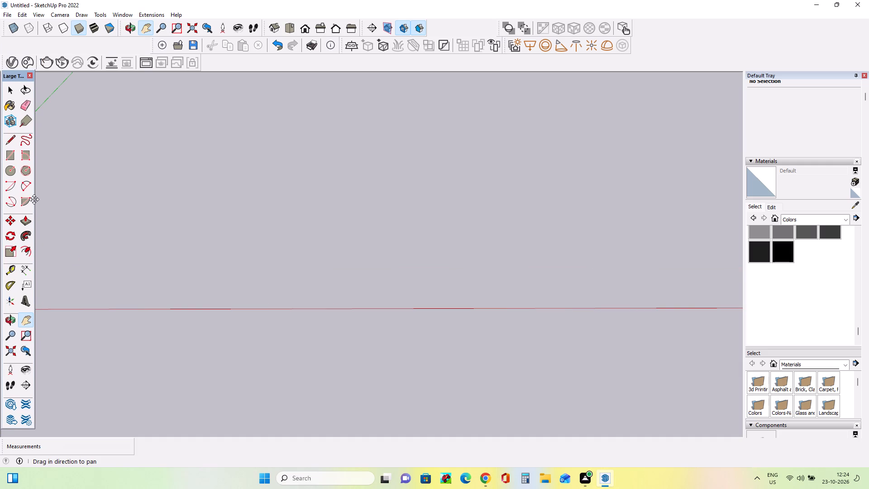
pyautogui.moveTo(34, 199); pyautogui.dragTo(33, 200)
pyautogui.rightClick(34, 199)
pyautogui.rightClick(34, 199)
pyautogui.rightClick(33, 199)
pyautogui.rightClick(33, 199)
pyautogui.rightClick(33, 200)
pyautogui.rightClick(33, 200)
pyautogui.rightClick(33, 200)
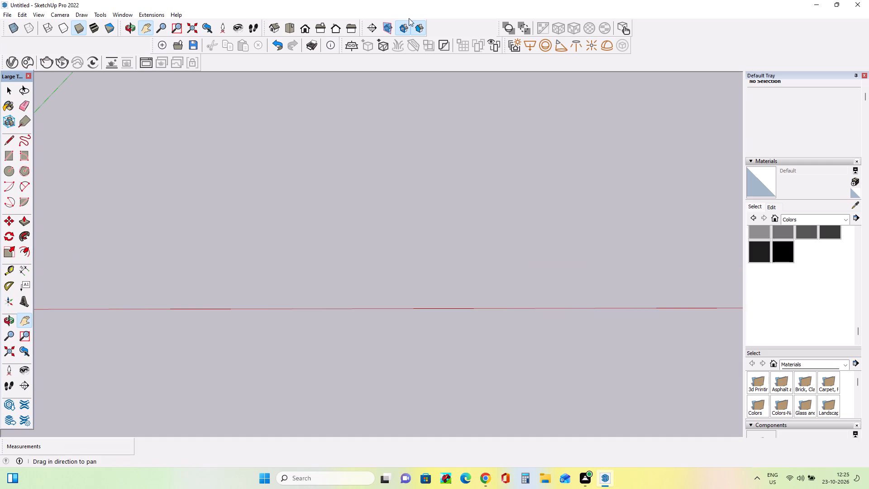
# Close the gap in the first toolbar row by placing the V-Ray Utilities toolbar directly after the Section toolbar.
pyautogui.moveTo(501, 29); pyautogui.dragTo(492, 29)
pyautogui.moveTo(496, 19); pyautogui.dragTo(488, 20)
pyautogui.moveTo(488, 20); pyautogui.dragTo(497, 25)
pyautogui.moveTo(631, 24); pyautogui.dragTo(567, 35)
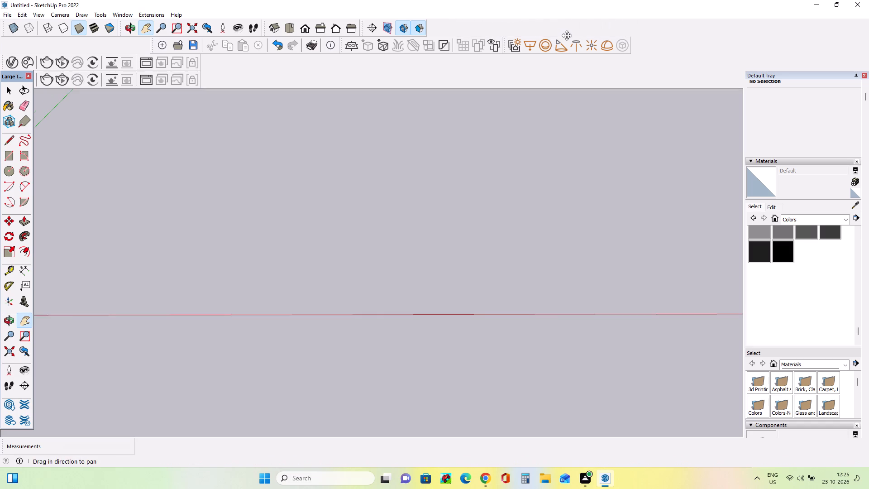
pyautogui.moveTo(567, 35); pyautogui.dragTo(535, 23)
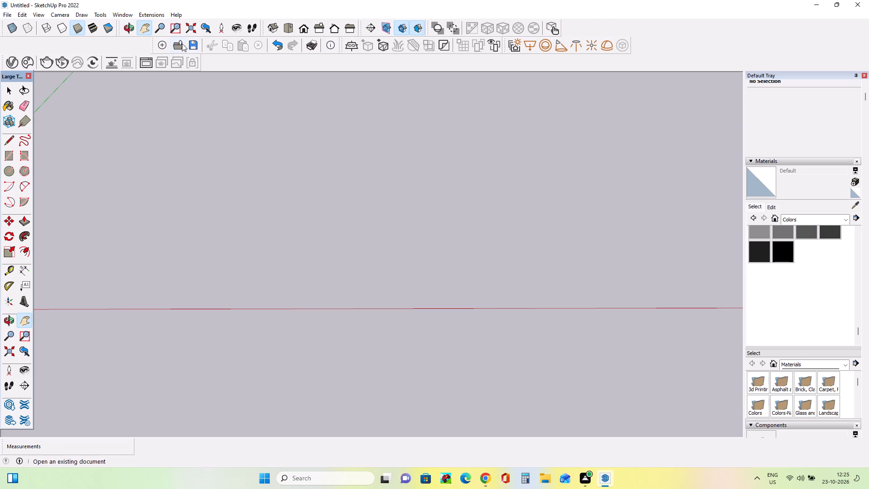
# Shift the Views, Section and V-Ray Utilities toolbars further along the first row, keeping the Camera toolbar beside the Styles toolbar.
pyautogui.moveTo(153, 36); pyautogui.dragTo(153, 41)
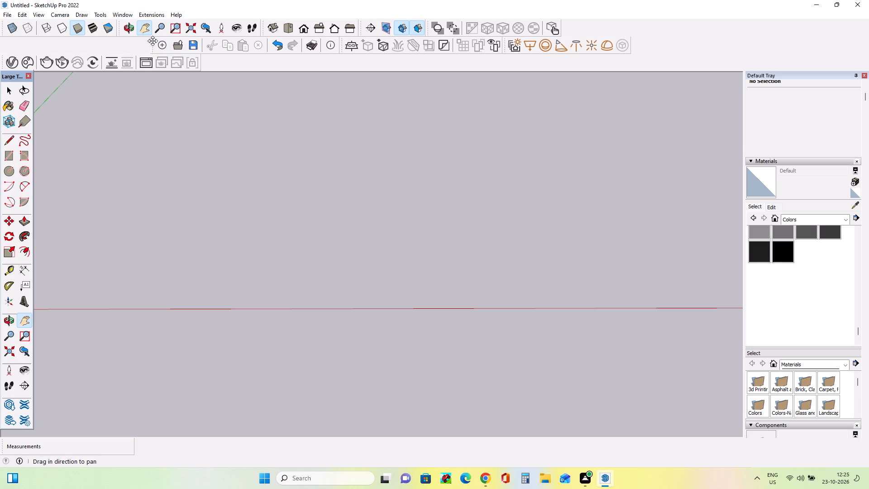
pyautogui.moveTo(153, 41); pyautogui.dragTo(173, 43)
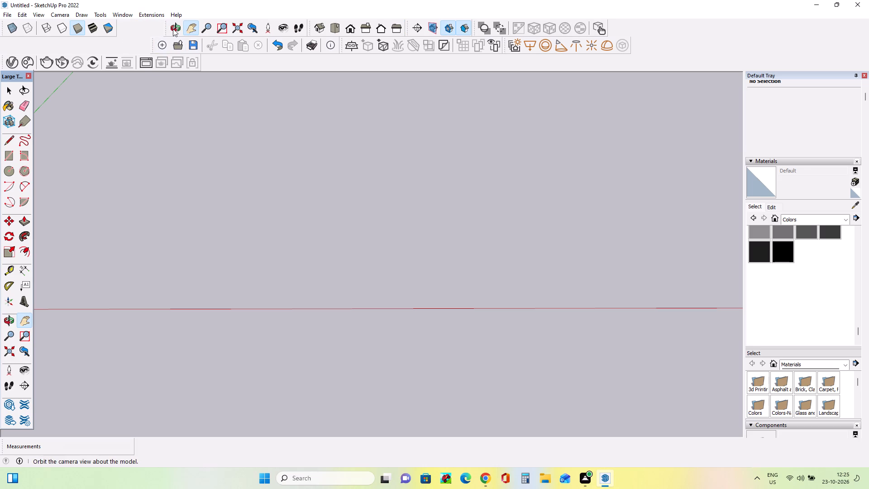
pyautogui.click(173, 29)
pyautogui.moveTo(173, 28); pyautogui.dragTo(168, 27)
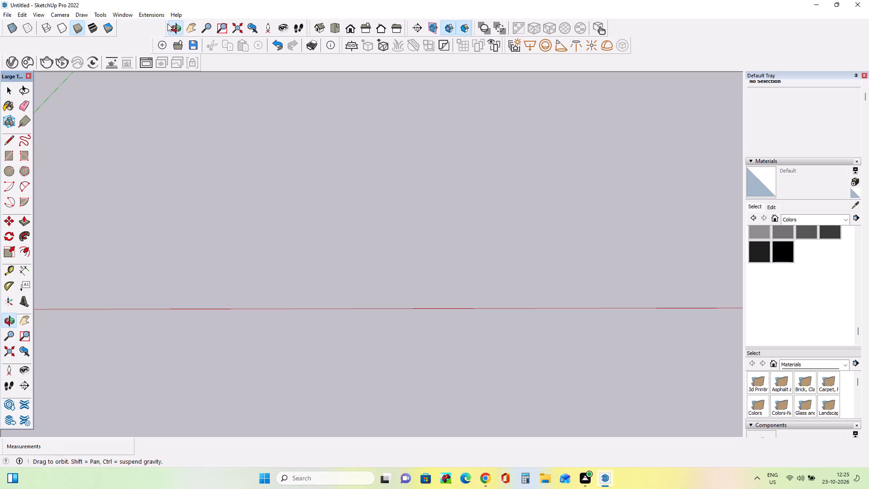
pyautogui.moveTo(165, 28); pyautogui.dragTo(129, 24)
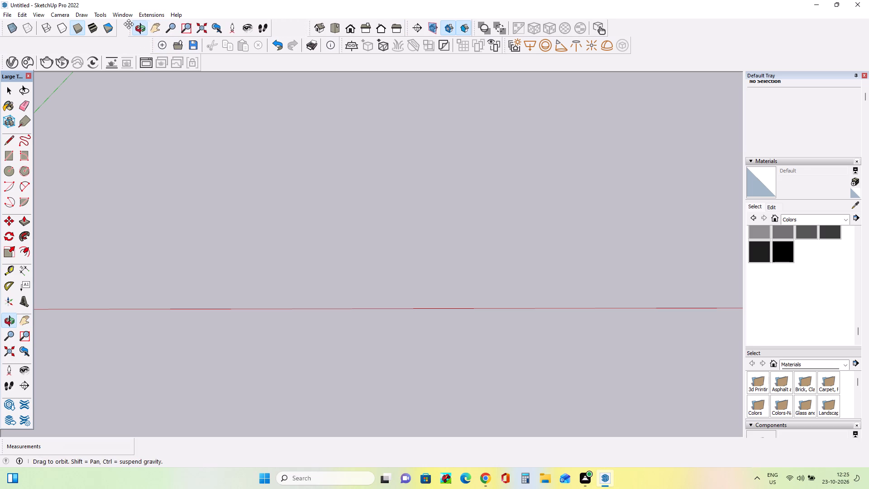
pyautogui.moveTo(129, 24); pyautogui.dragTo(117, 24)
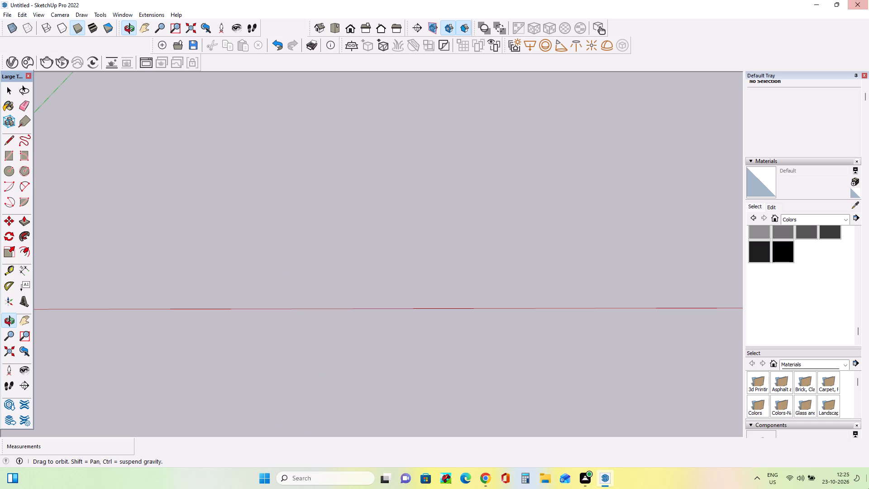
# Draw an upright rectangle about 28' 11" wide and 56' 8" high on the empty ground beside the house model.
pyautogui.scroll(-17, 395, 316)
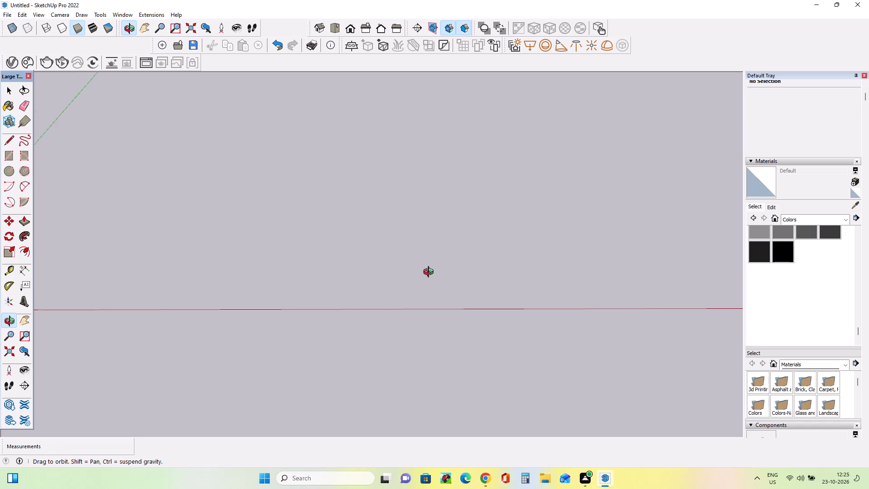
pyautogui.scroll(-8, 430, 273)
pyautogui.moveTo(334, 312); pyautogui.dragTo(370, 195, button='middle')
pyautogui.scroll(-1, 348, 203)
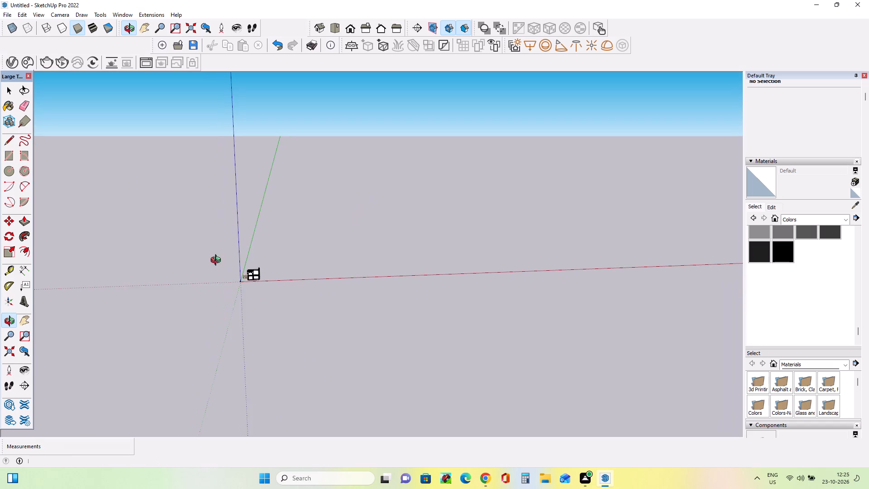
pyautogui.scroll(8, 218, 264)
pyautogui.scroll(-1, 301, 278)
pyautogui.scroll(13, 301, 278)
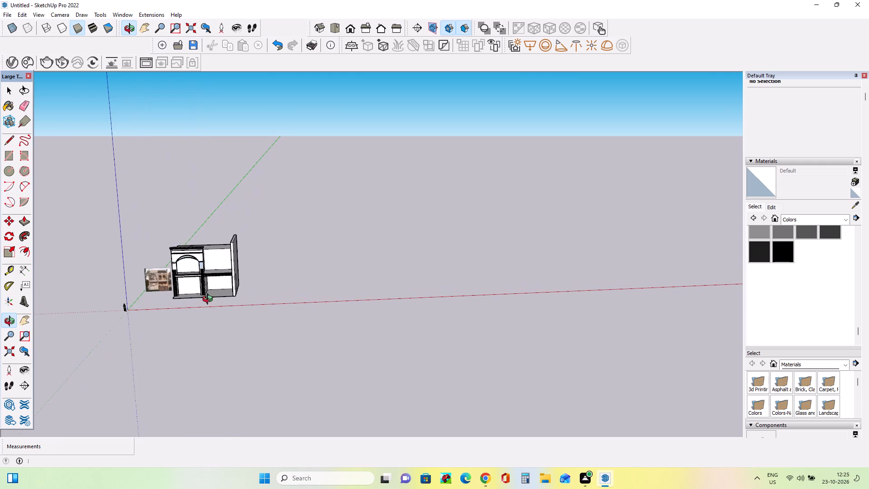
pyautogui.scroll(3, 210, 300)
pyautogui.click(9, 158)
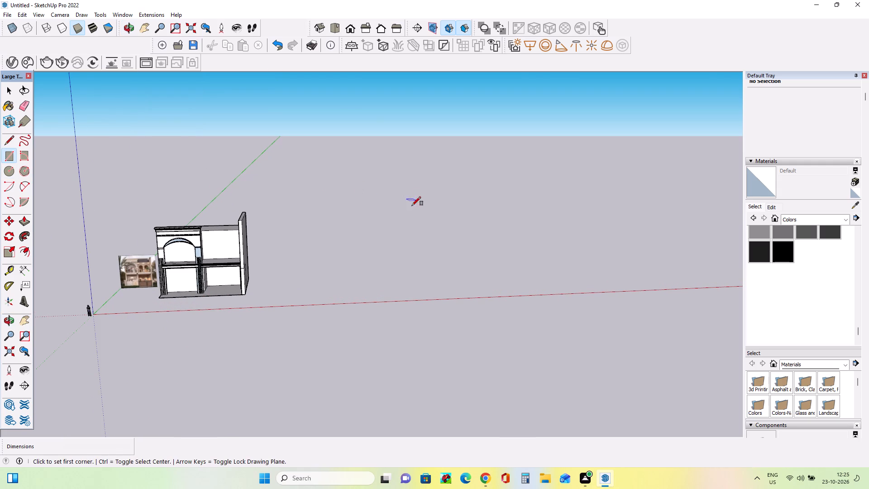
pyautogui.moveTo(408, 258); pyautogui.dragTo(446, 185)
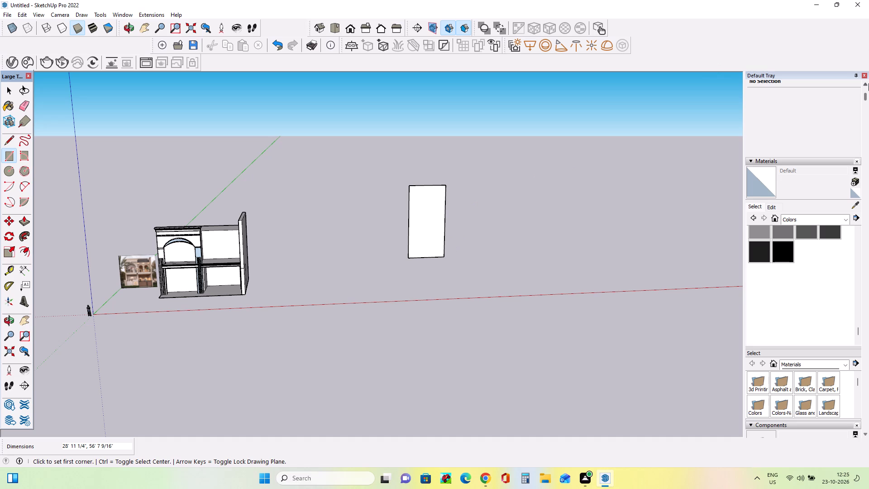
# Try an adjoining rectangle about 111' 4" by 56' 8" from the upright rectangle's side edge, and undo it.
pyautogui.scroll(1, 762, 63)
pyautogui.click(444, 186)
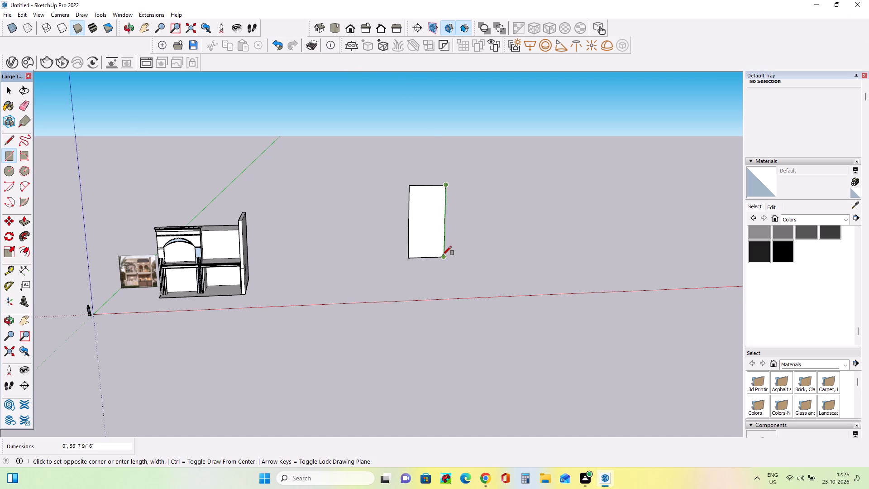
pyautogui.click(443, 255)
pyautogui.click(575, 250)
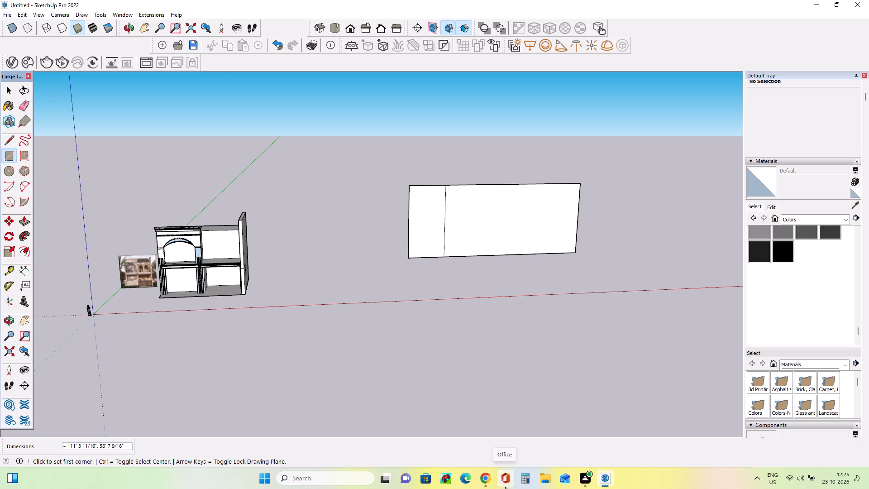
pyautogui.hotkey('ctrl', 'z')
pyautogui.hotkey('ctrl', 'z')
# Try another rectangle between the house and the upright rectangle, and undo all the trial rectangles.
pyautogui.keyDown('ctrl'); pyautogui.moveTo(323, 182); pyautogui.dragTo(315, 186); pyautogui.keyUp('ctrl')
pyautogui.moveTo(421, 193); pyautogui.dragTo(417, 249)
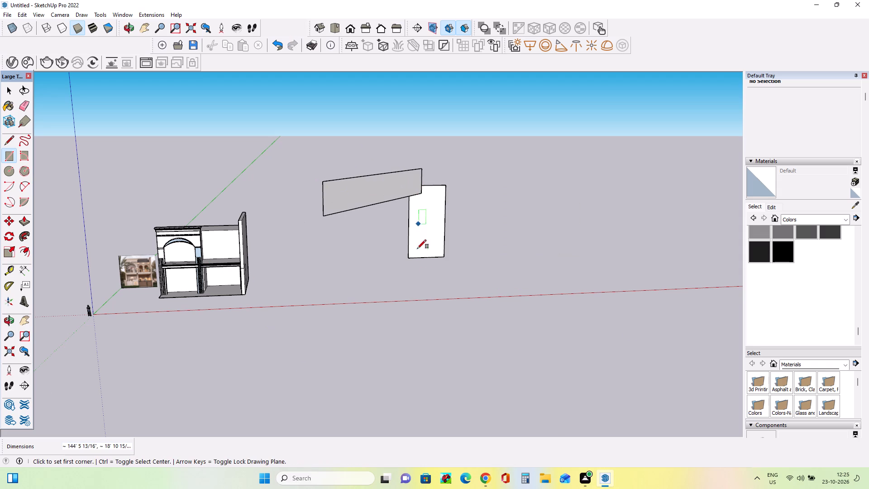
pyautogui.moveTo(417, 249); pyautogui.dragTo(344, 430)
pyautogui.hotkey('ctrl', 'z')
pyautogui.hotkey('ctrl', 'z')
# Draw a large upright rectangle about 160' by 106' on the empty ground beside the house model.
pyautogui.moveTo(377, 286); pyautogui.dragTo(454, 171)
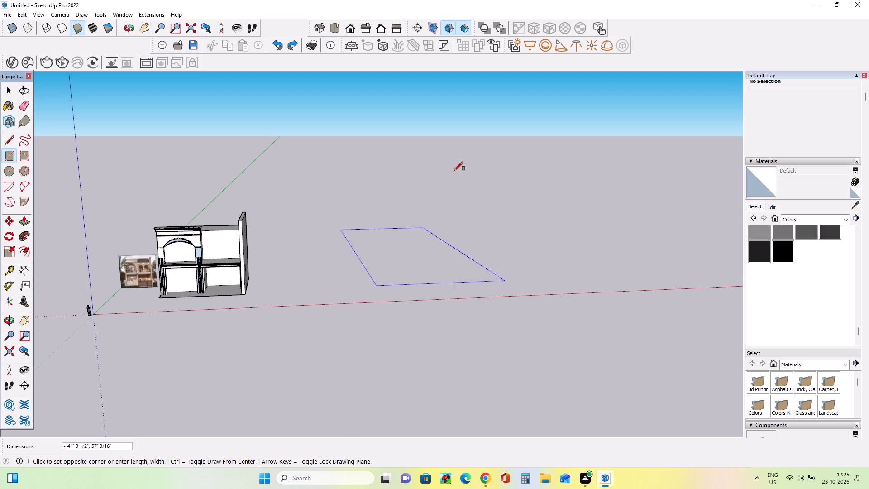
pyautogui.moveTo(454, 171); pyautogui.dragTo(622, 116)
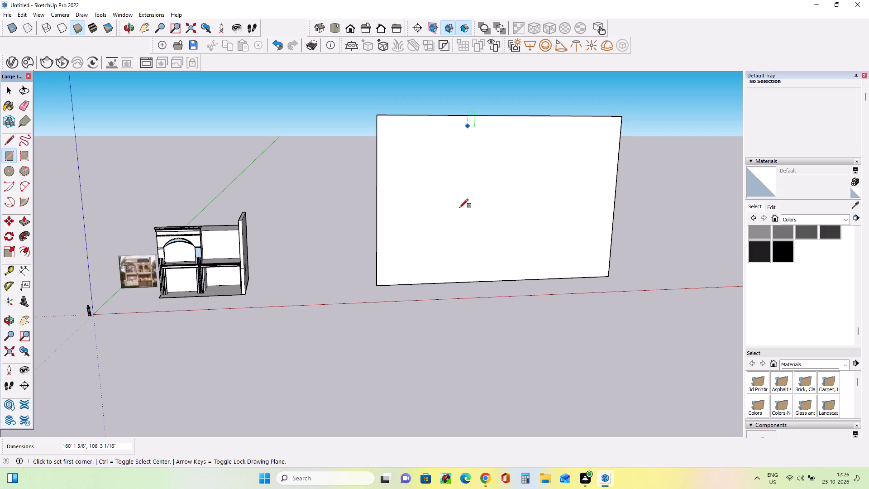
# Divide the large upright face with a full-height rectangle about 48' 5" wide and erase the rest of the face beyond it.
pyautogui.click(378, 286)
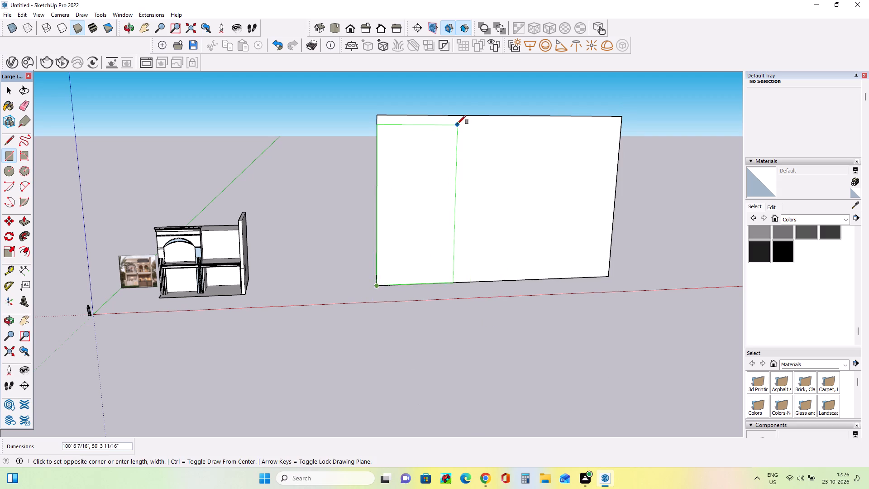
pyautogui.click(454, 117)
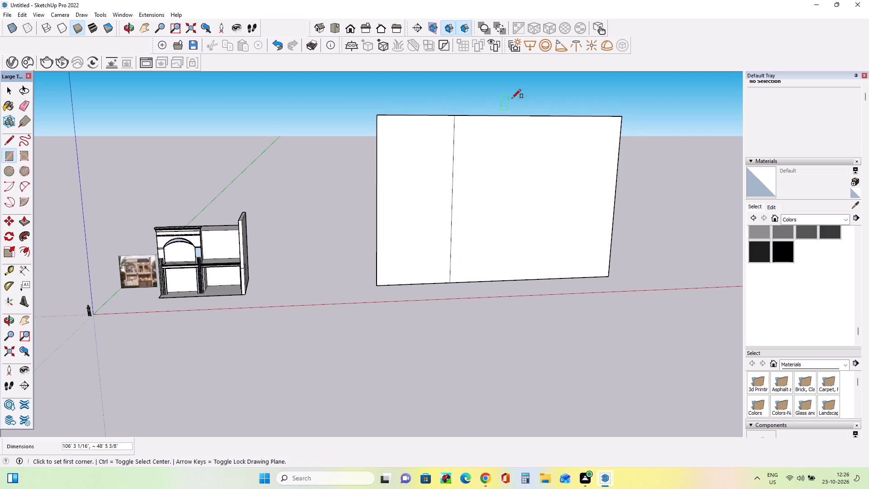
pyautogui.click(22, 105)
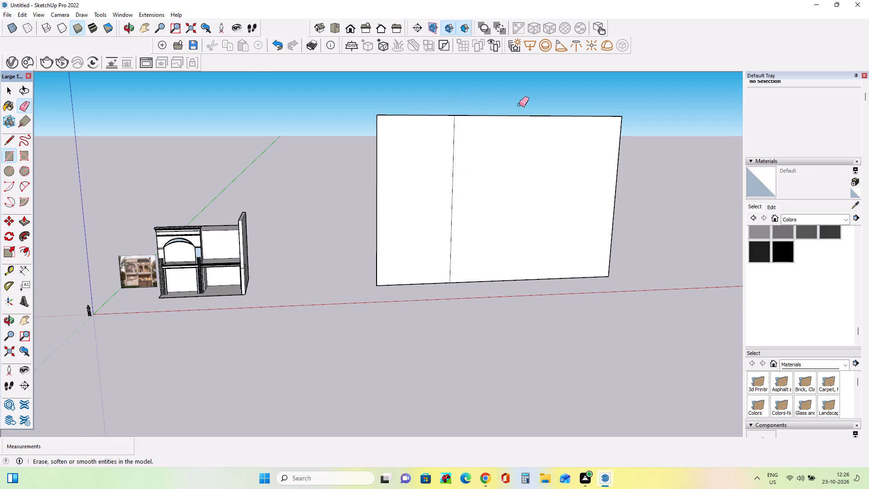
pyautogui.moveTo(519, 105); pyautogui.dragTo(559, 287)
pyautogui.moveTo(615, 133); pyautogui.dragTo(657, 184)
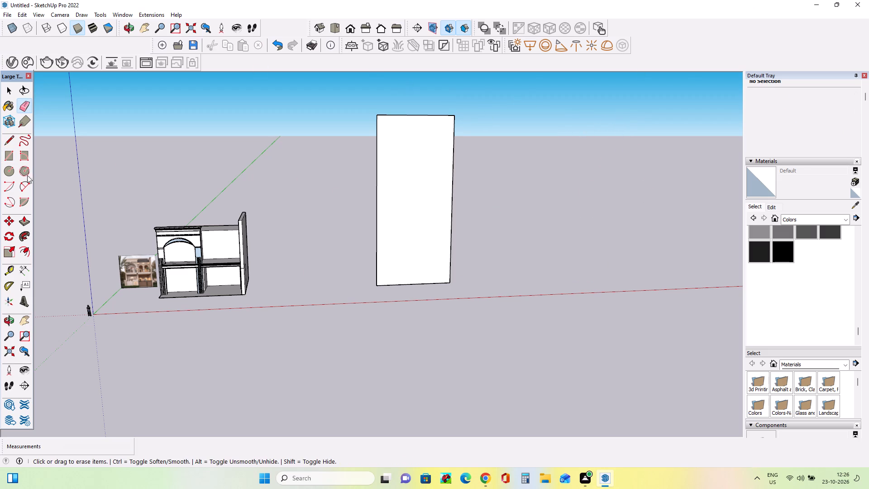
# Push/Pull the remaining upright face forward about 34' 4" into a tall block.
pyautogui.moveTo(21, 219); pyautogui.dragTo(62, 225)
pyautogui.click(24, 219)
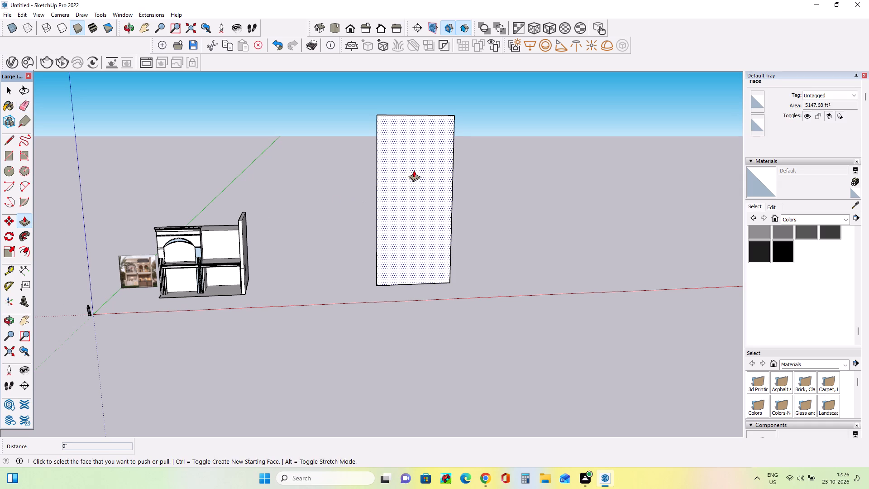
pyautogui.moveTo(410, 169); pyautogui.dragTo(418, 191)
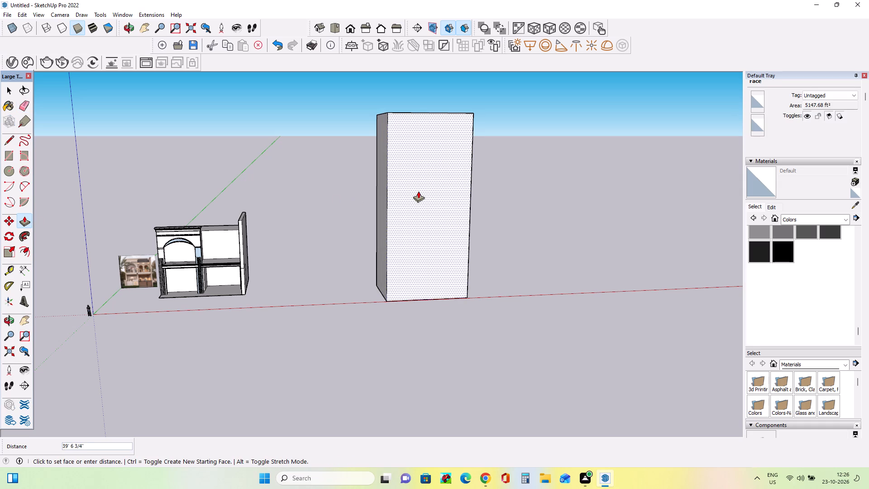
pyautogui.moveTo(418, 191); pyautogui.dragTo(418, 186)
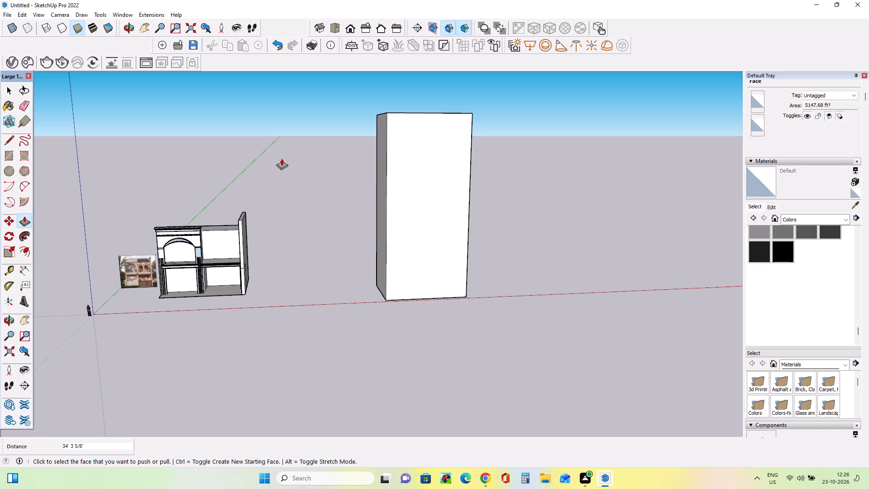
# Draw a full-height rectangle about 31' 7" wide on the block's front face, from its top corner nearest the house.
pyautogui.click(6, 153)
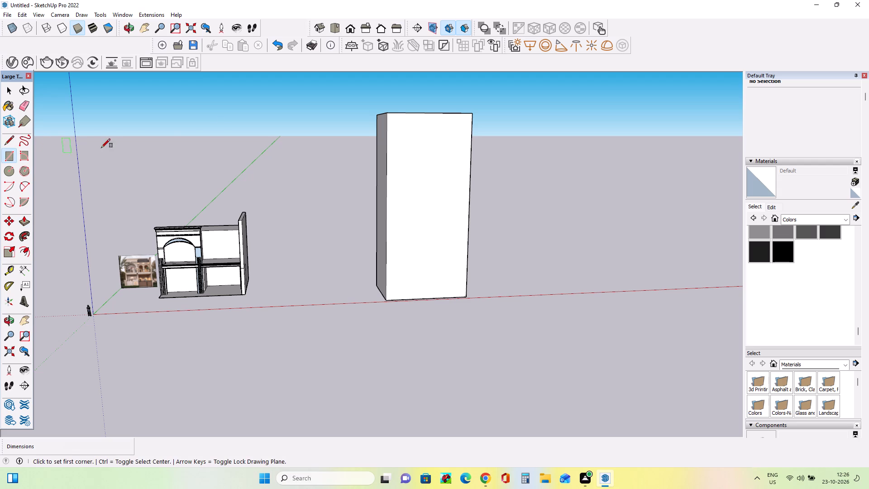
pyautogui.moveTo(385, 115); pyautogui.dragTo(409, 151)
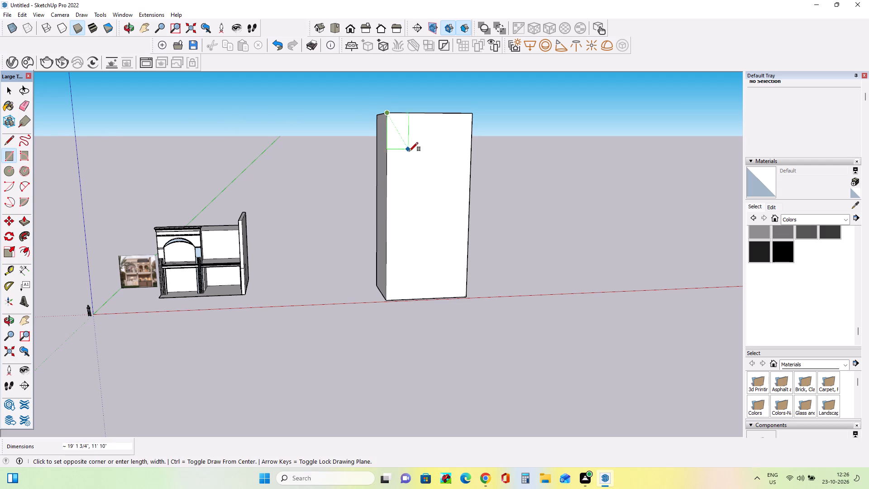
pyautogui.moveTo(409, 151); pyautogui.dragTo(461, 217)
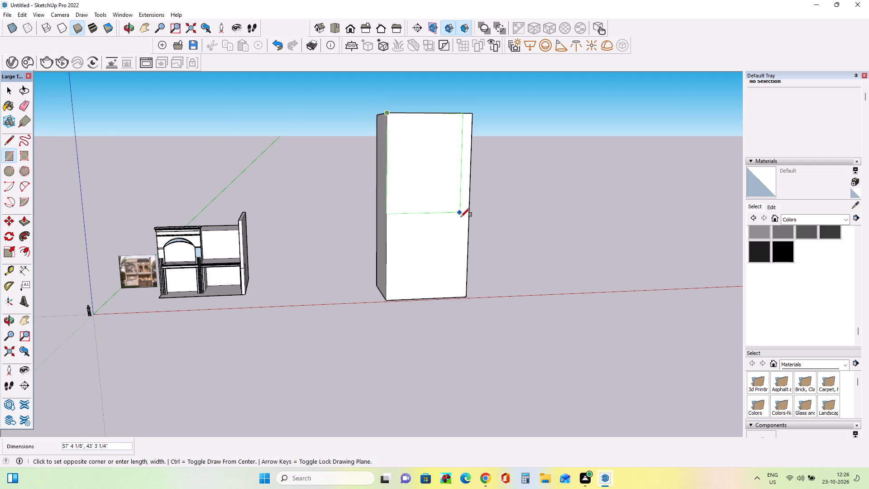
pyautogui.moveTo(461, 217); pyautogui.dragTo(439, 296)
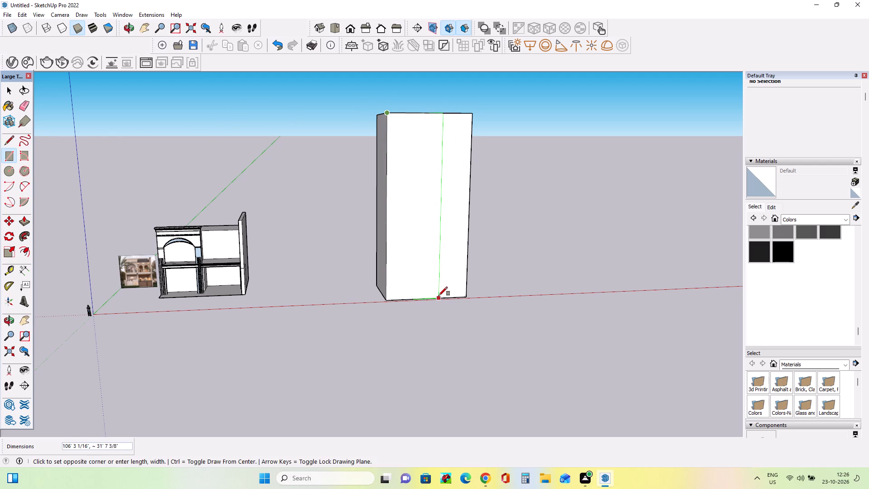
pyautogui.moveTo(439, 296); pyautogui.dragTo(439, 297)
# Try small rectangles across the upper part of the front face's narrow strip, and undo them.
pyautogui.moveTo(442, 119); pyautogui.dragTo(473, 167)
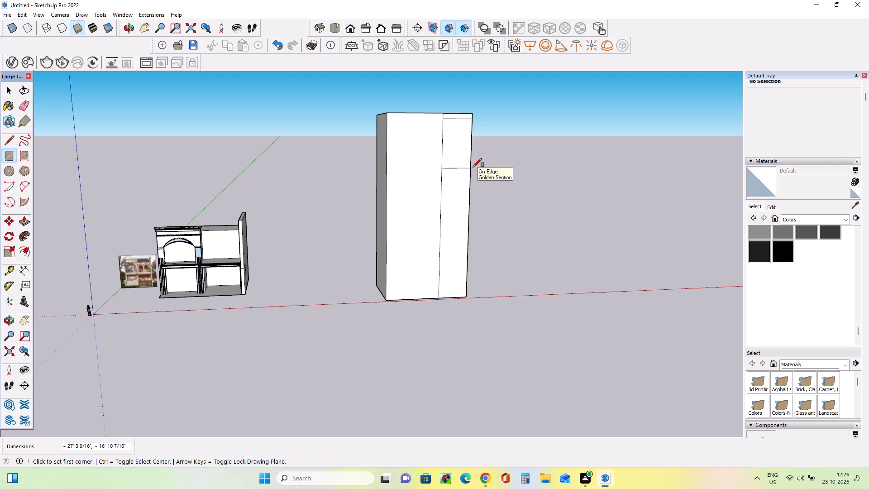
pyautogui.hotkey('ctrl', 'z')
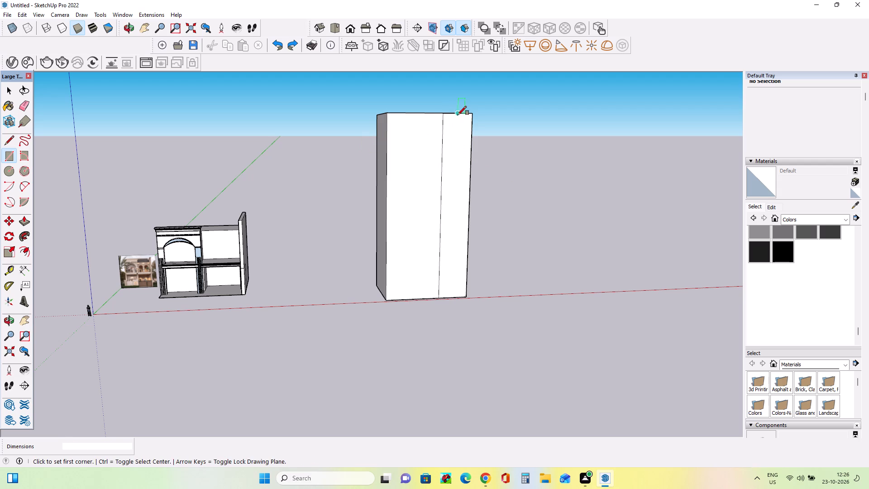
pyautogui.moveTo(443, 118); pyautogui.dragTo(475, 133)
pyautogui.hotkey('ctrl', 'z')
# Stack four rectangles about 16' 10" wide and roughly 7' 7" to 10' 5" high down from the narrow strip's top.
pyautogui.moveTo(440, 113); pyautogui.dragTo(476, 128)
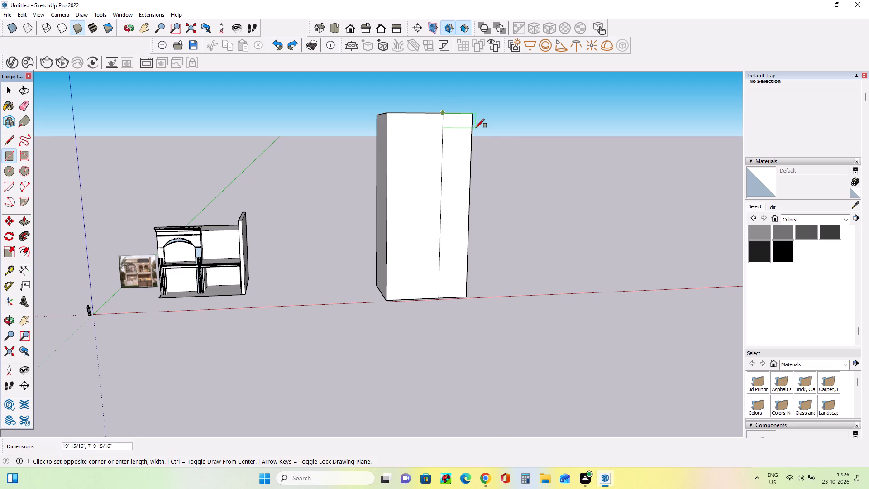
pyautogui.moveTo(476, 128); pyautogui.dragTo(474, 127)
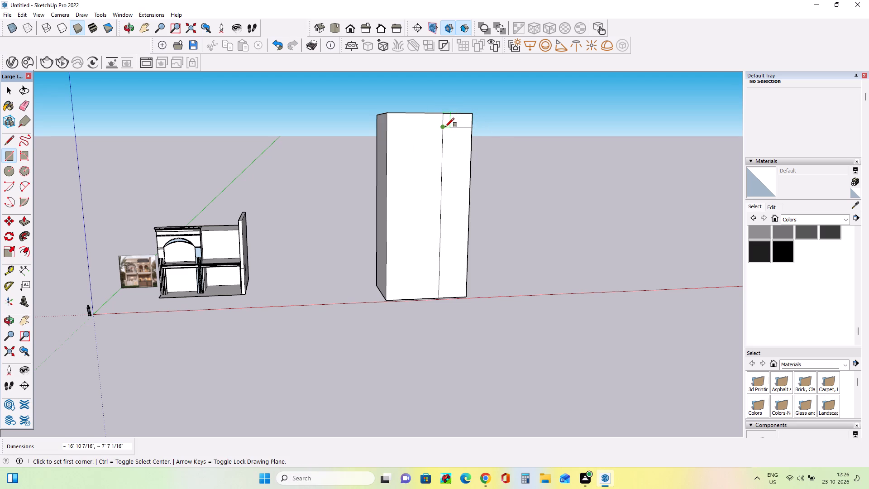
pyautogui.moveTo(445, 127); pyautogui.dragTo(471, 148)
pyautogui.moveTo(445, 146); pyautogui.dragTo(469, 162)
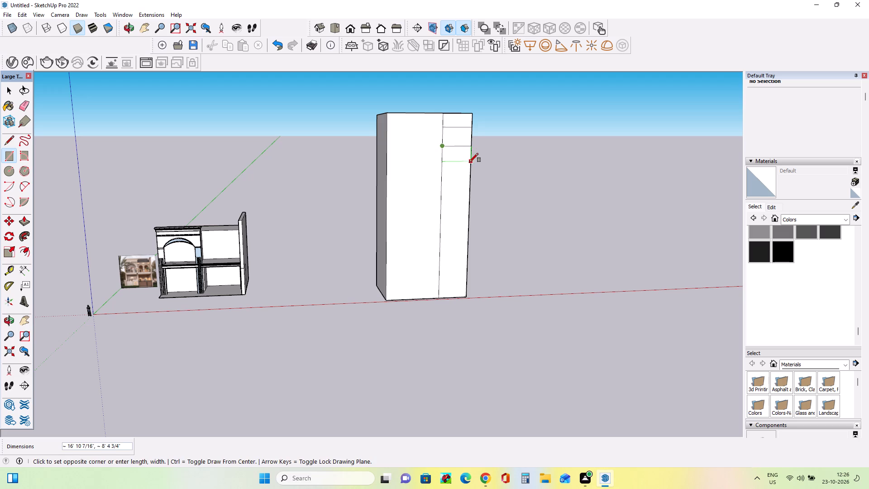
pyautogui.moveTo(469, 162); pyautogui.dragTo(469, 162)
pyautogui.moveTo(440, 162); pyautogui.dragTo(466, 180)
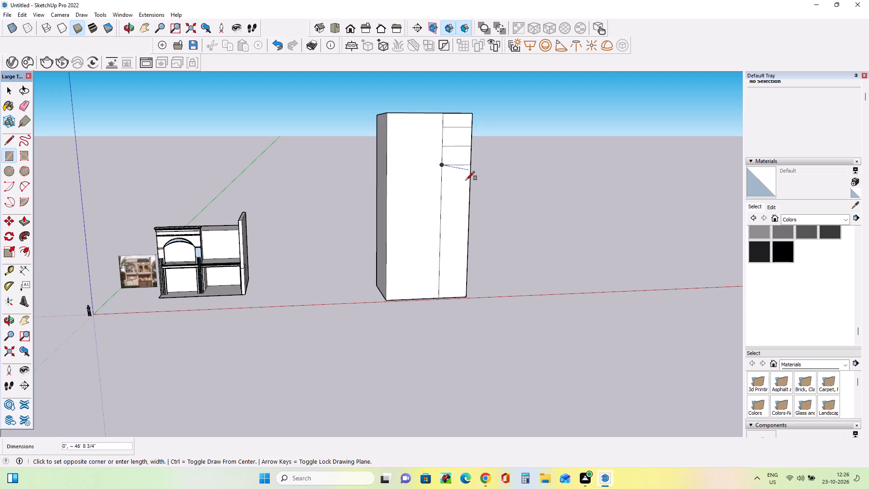
pyautogui.moveTo(466, 180); pyautogui.dragTo(468, 180)
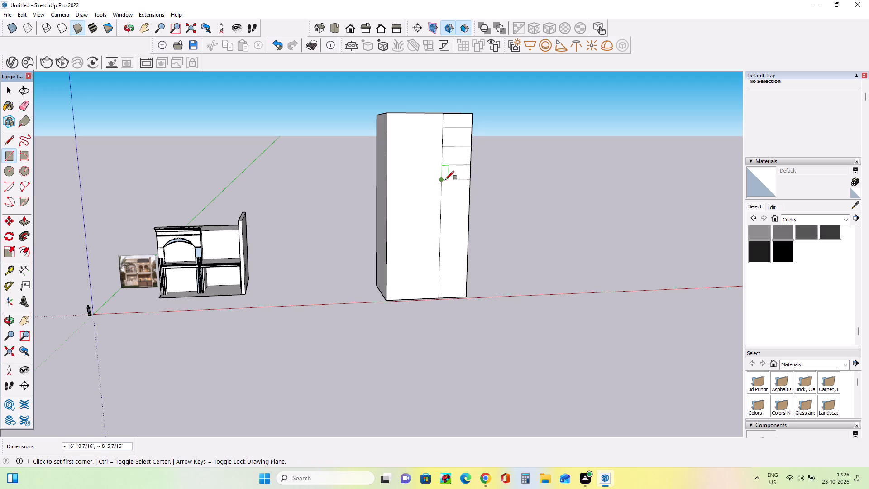
# Continue the narrow strip's stack downward with six more full-width rectangles, mostly about 10' 5" high and the last about 8' 7".
pyautogui.moveTo(445, 180); pyautogui.dragTo(447, 181)
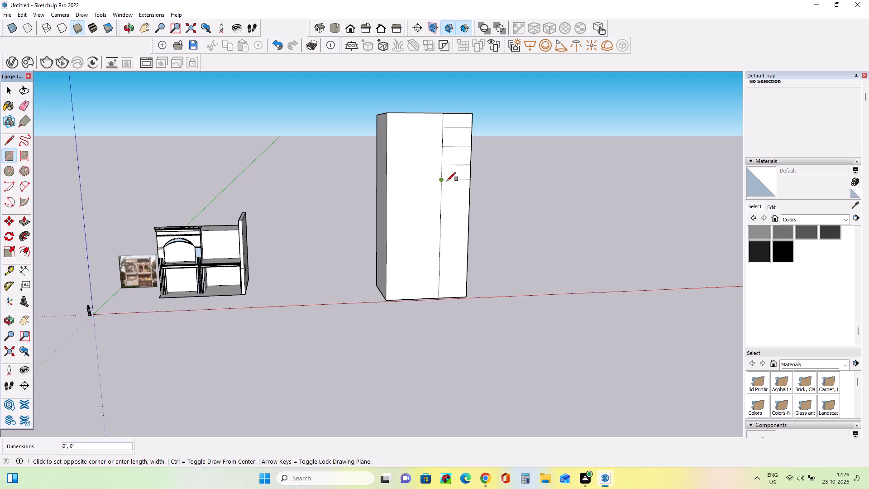
pyautogui.moveTo(447, 181); pyautogui.dragTo(447, 182)
pyautogui.moveTo(447, 182); pyautogui.dragTo(465, 198)
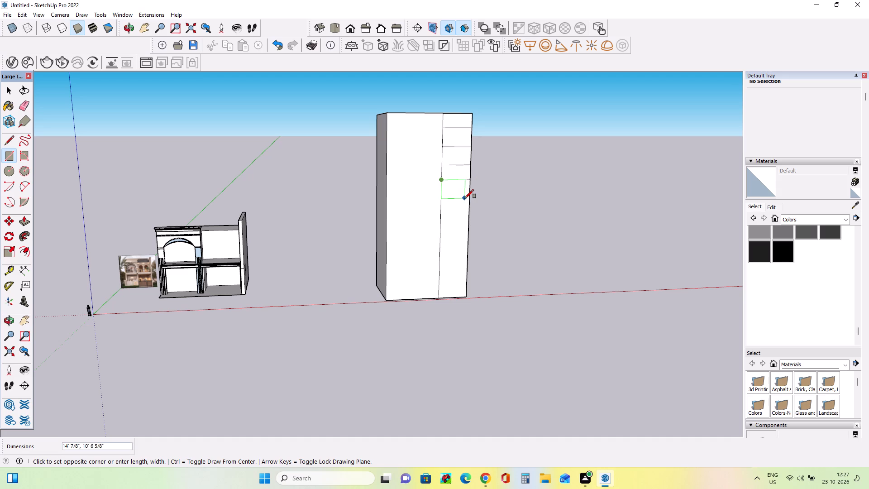
pyautogui.moveTo(465, 198); pyautogui.dragTo(471, 196)
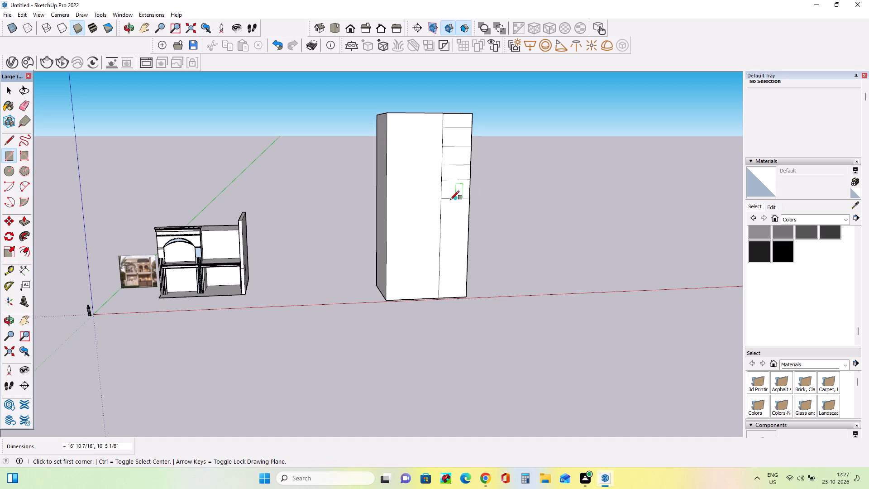
pyautogui.moveTo(443, 199); pyautogui.dragTo(467, 218)
pyautogui.moveTo(441, 218); pyautogui.dragTo(456, 229)
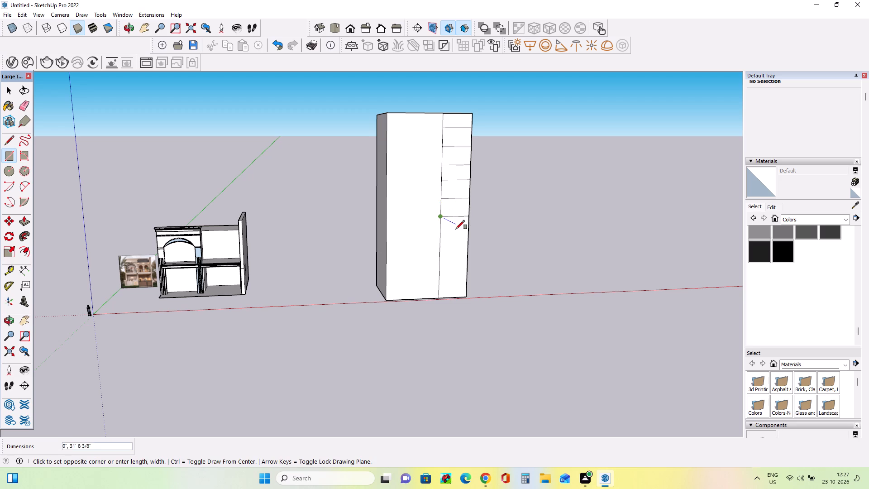
pyautogui.moveTo(456, 229); pyautogui.dragTo(466, 234)
pyautogui.moveTo(443, 235); pyautogui.dragTo(466, 251)
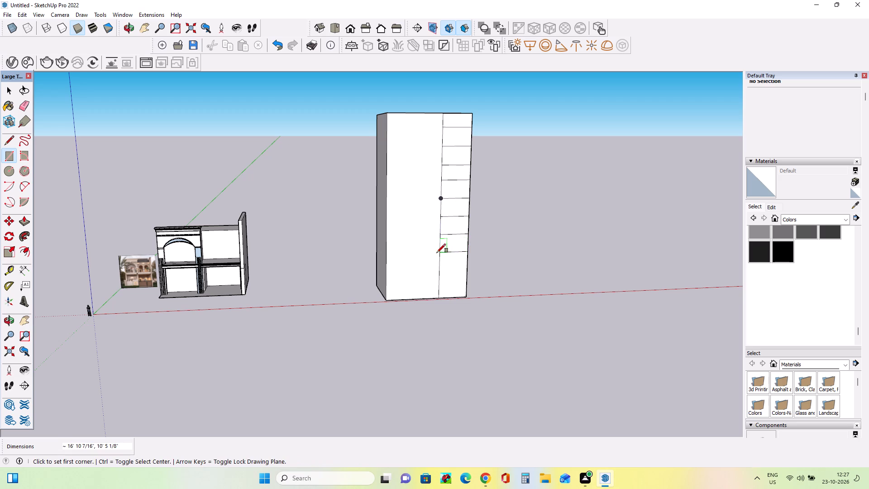
pyautogui.moveTo(442, 254); pyautogui.dragTo(465, 268)
pyautogui.moveTo(441, 269); pyautogui.dragTo(467, 285)
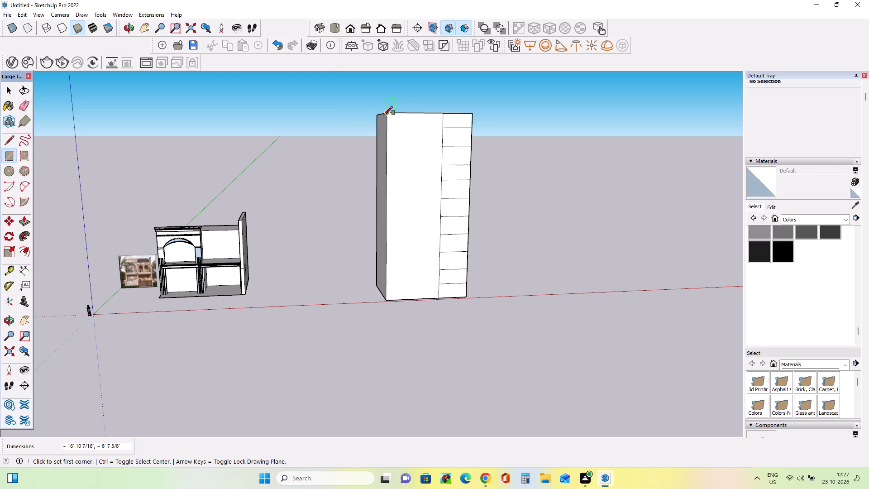
# Stack five rectangles about 31' 7" wide and roughly 18' to 21' high down the front face's wide strip.
pyautogui.moveTo(384, 115); pyautogui.dragTo(440, 144)
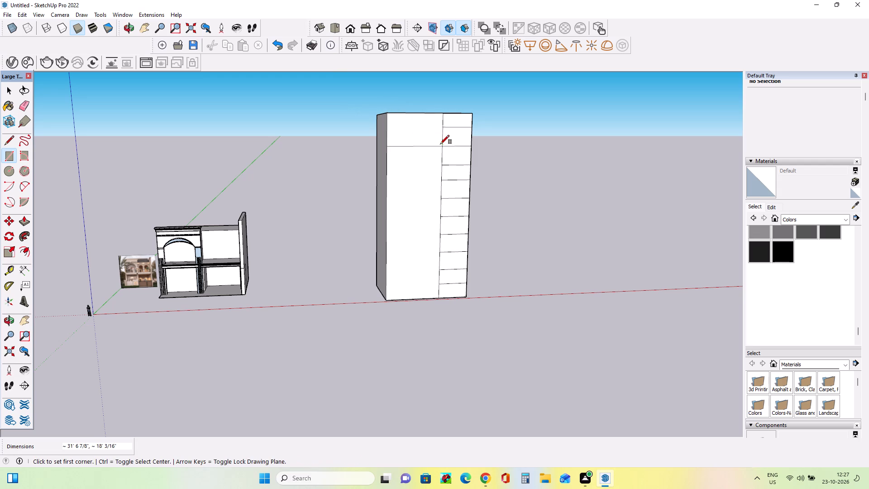
pyautogui.moveTo(387, 150); pyautogui.dragTo(449, 180)
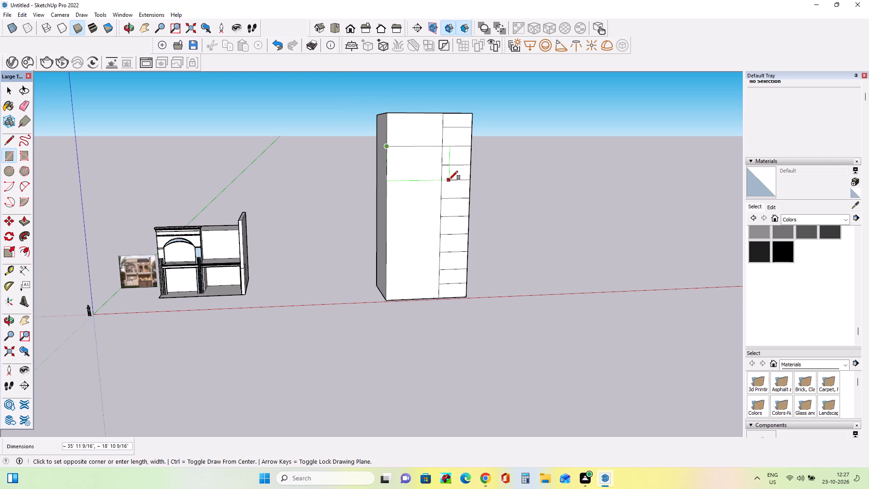
pyautogui.moveTo(449, 180); pyautogui.dragTo(442, 178)
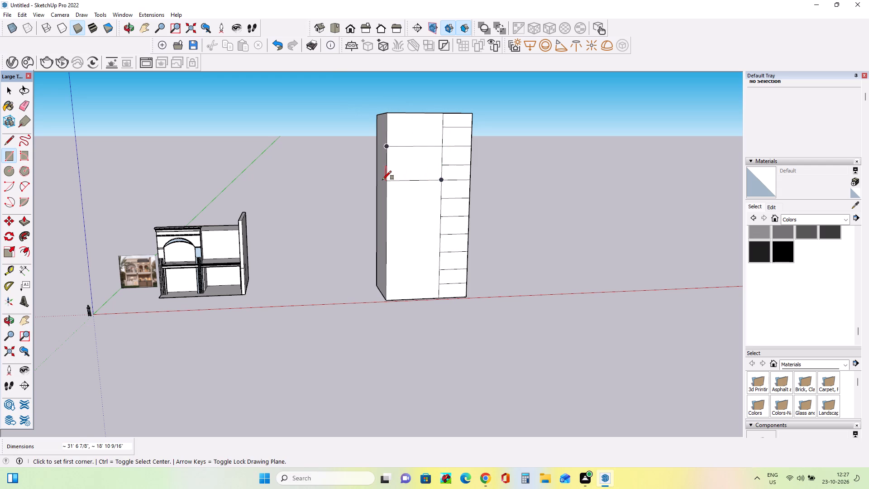
pyautogui.moveTo(383, 182); pyautogui.dragTo(443, 223)
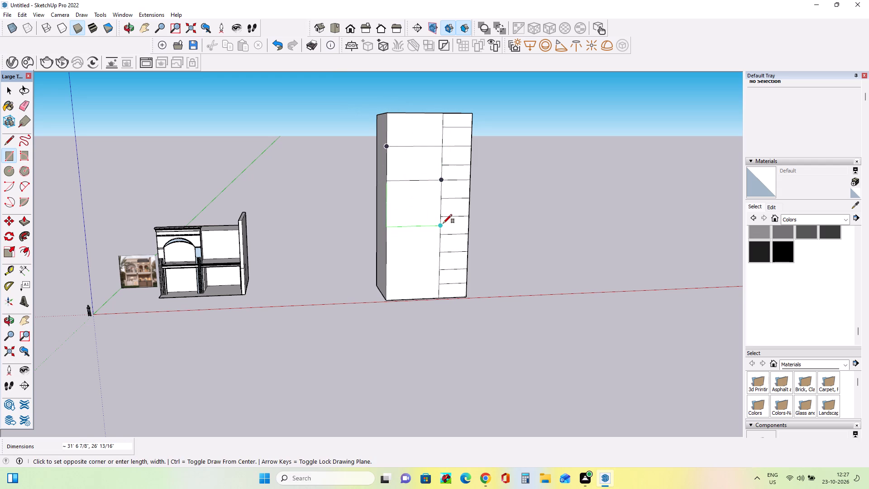
pyautogui.moveTo(443, 223); pyautogui.dragTo(443, 219)
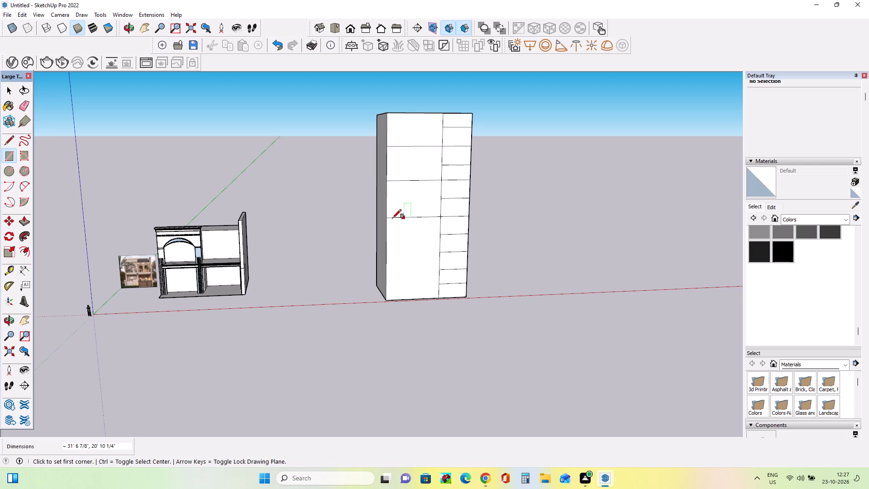
pyautogui.moveTo(382, 219); pyautogui.dragTo(439, 254)
pyautogui.moveTo(383, 255); pyautogui.dragTo(439, 287)
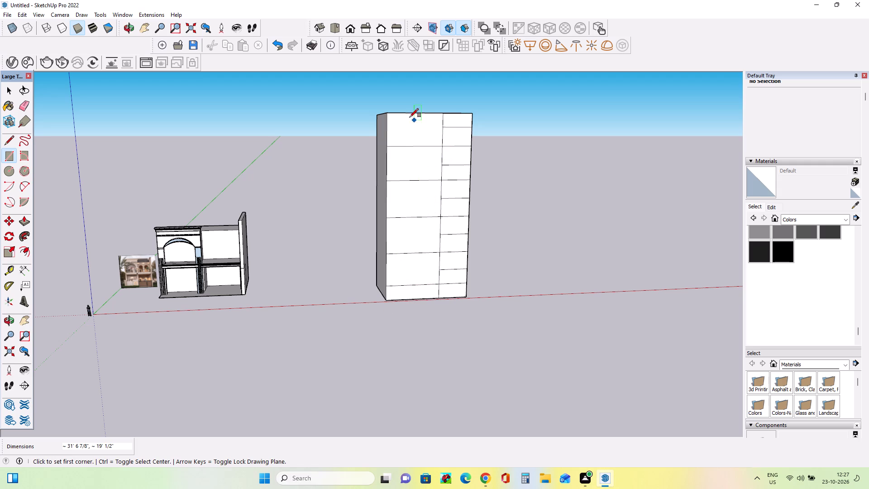
# Divide the wide strip's top panel with two adjoining full-height rectangles about 18' high, roughly 8' 4" and 11' 2" wide.
pyautogui.moveTo(386, 145); pyautogui.dragTo(388, 142)
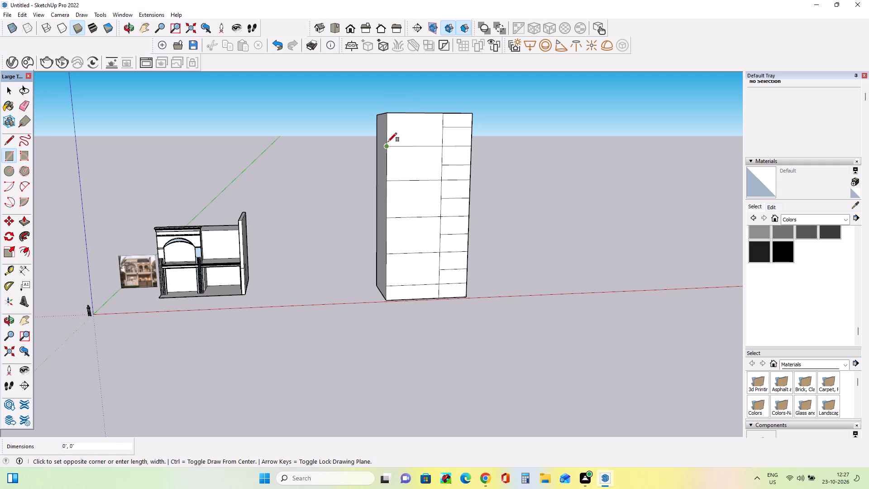
pyautogui.moveTo(388, 142); pyautogui.dragTo(404, 117)
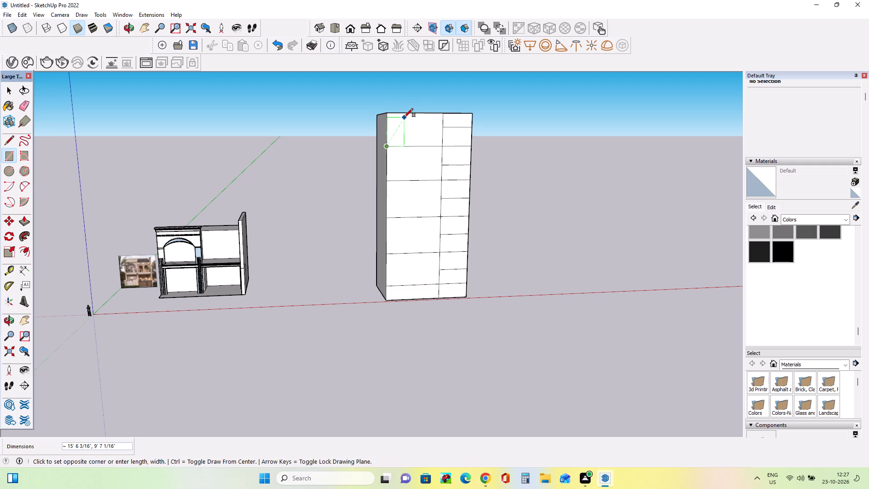
pyautogui.moveTo(404, 117); pyautogui.dragTo(402, 112)
pyautogui.moveTo(402, 113); pyautogui.dragTo(419, 138)
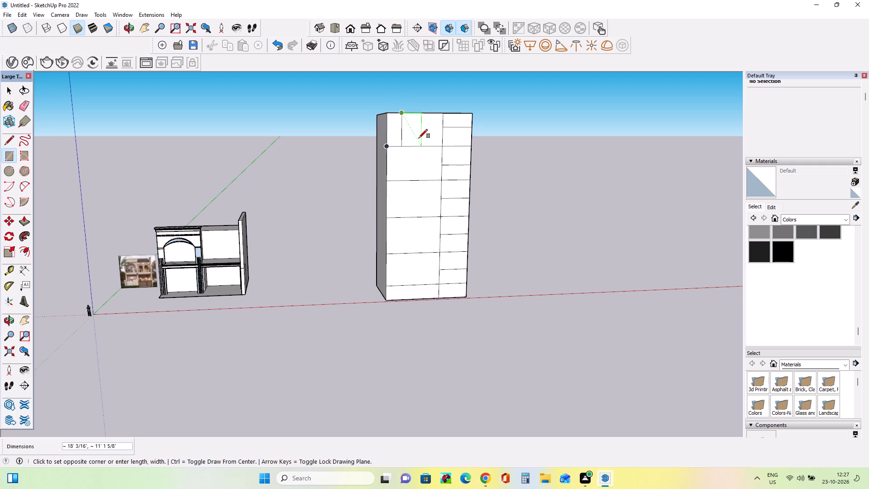
pyautogui.moveTo(419, 138); pyautogui.dragTo(423, 135)
# Continue both vertical divisions down to the bottom panel's top edge with rectangles about 79' 8" high, roughly 8' 4" and 11' 2" wide.
pyautogui.moveTo(400, 144); pyautogui.dragTo(401, 200)
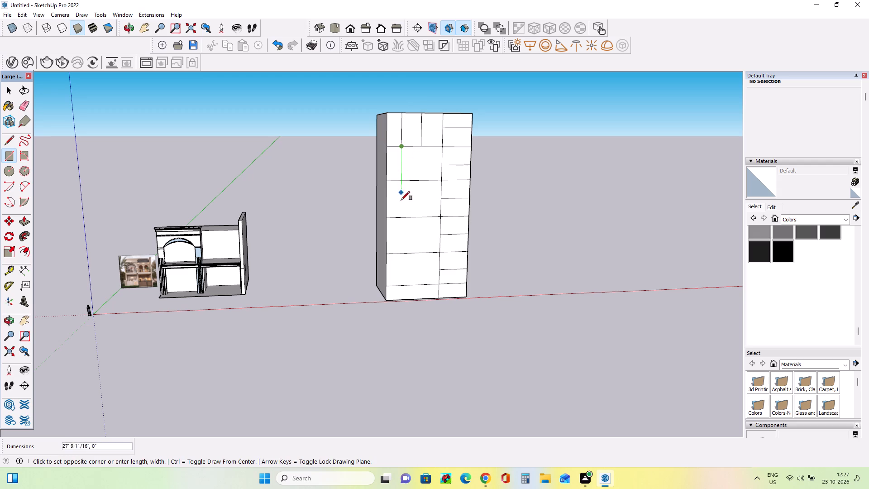
pyautogui.moveTo(401, 200); pyautogui.dragTo(393, 288)
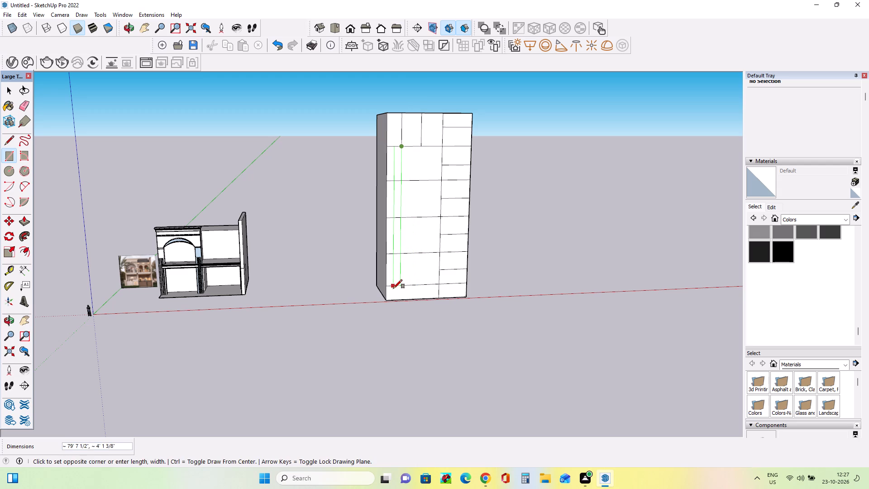
pyautogui.moveTo(393, 288); pyautogui.dragTo(390, 283)
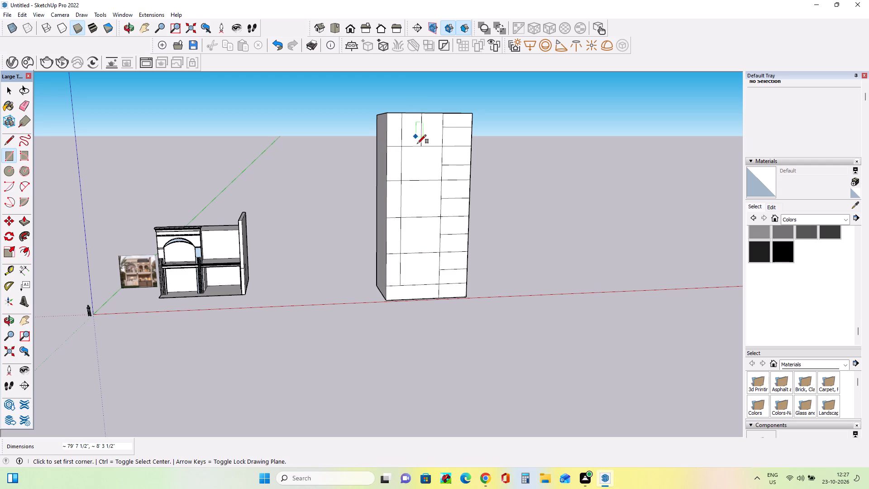
pyautogui.moveTo(418, 145); pyautogui.dragTo(420, 285)
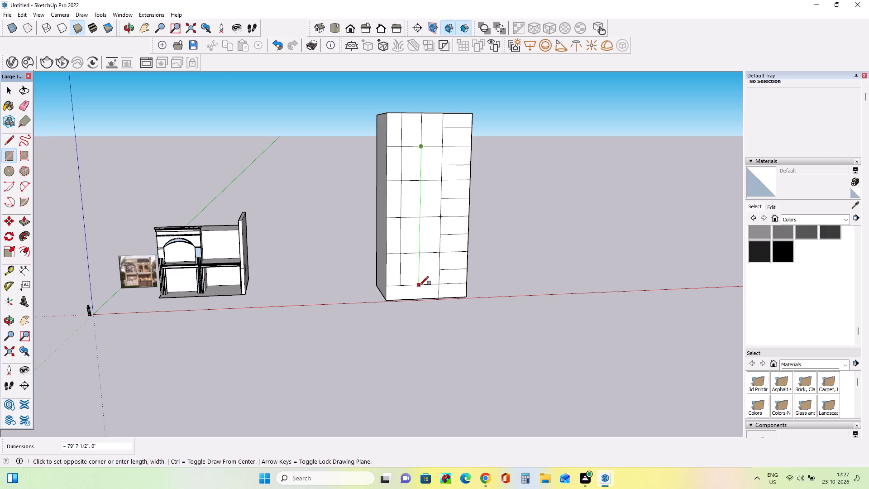
pyautogui.moveTo(420, 285); pyautogui.dragTo(402, 283)
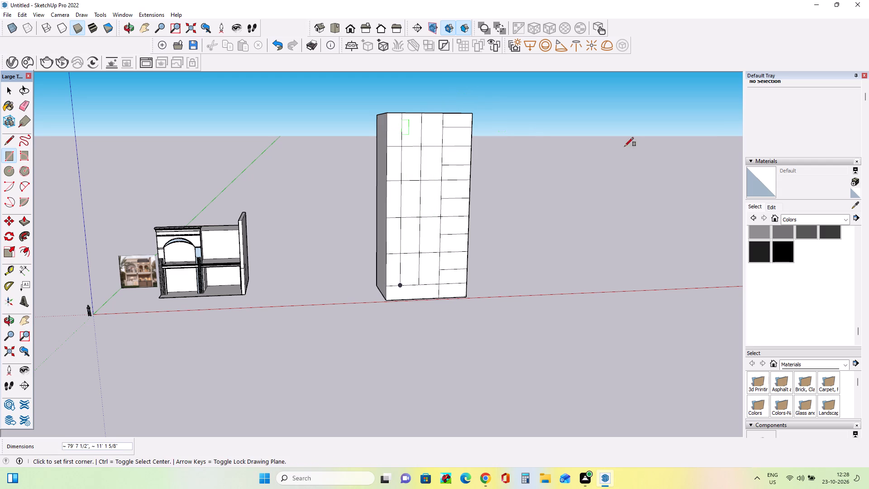
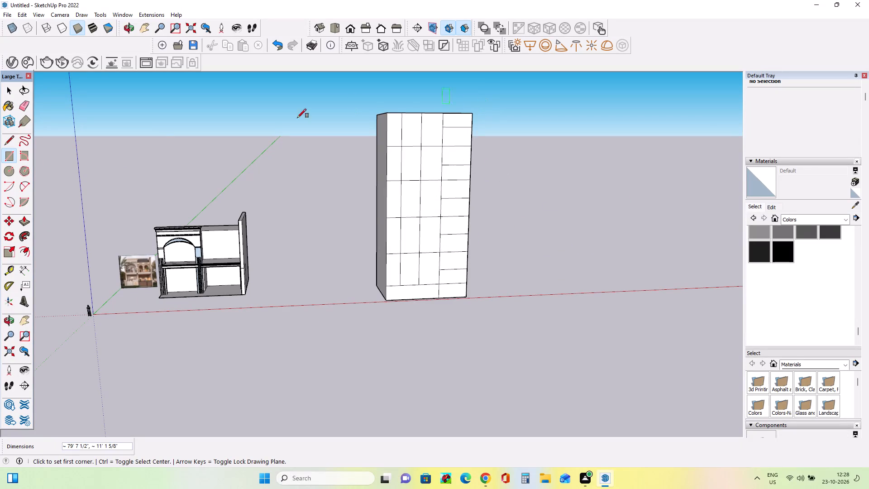
# Pull the narrow strip's sixth panel from the top outward with Push/Pull, adjusting its depth into a shallow projecting box.
pyautogui.click(25, 223)
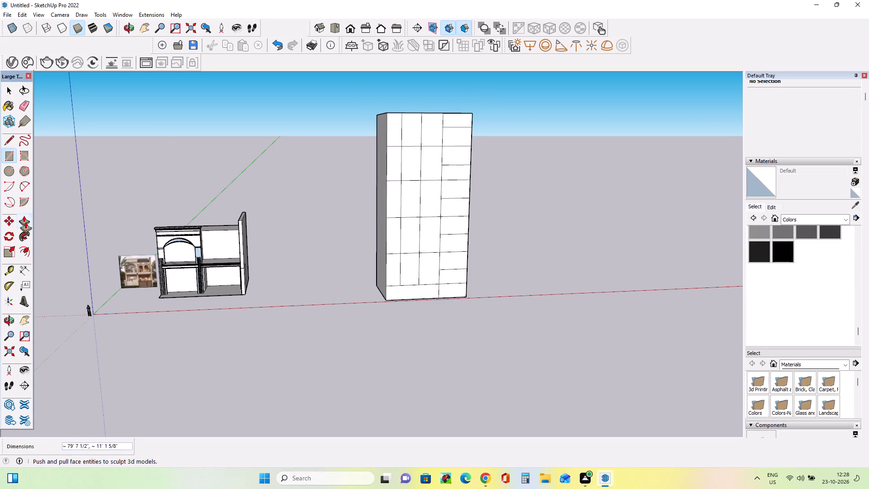
pyautogui.moveTo(457, 203); pyautogui.dragTo(458, 207)
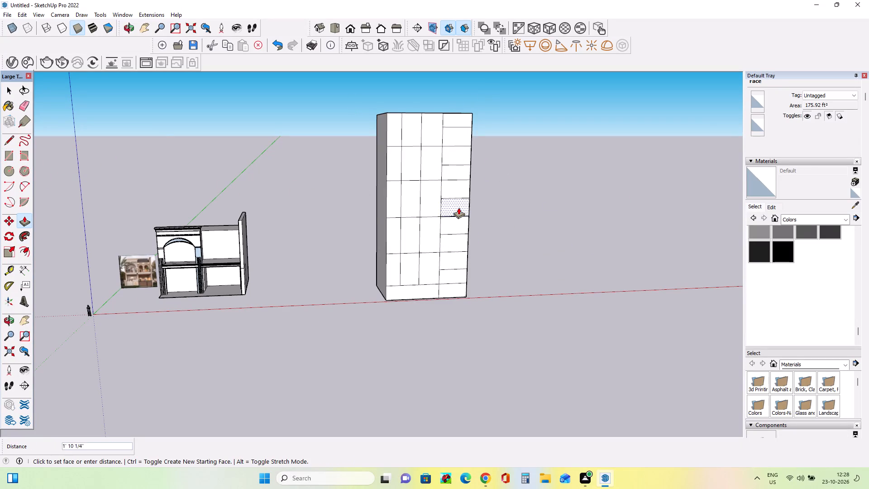
pyautogui.moveTo(458, 207); pyautogui.dragTo(460, 210)
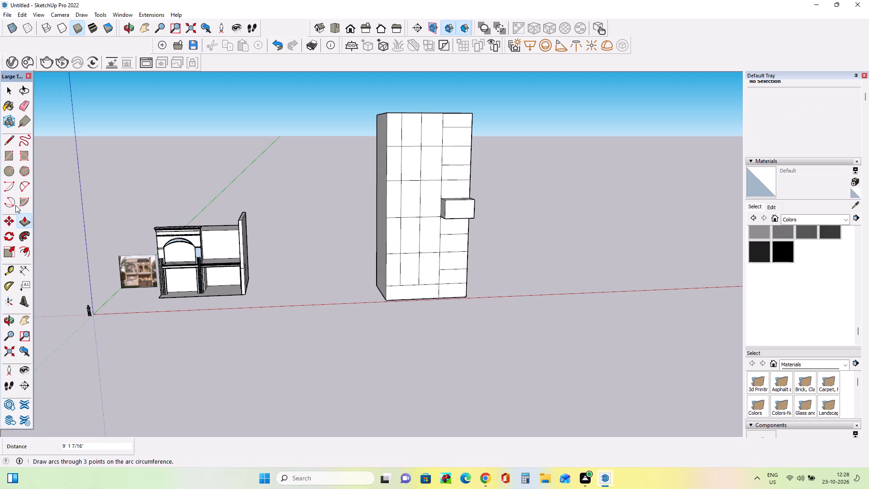
pyautogui.moveTo(459, 210); pyautogui.dragTo(460, 196)
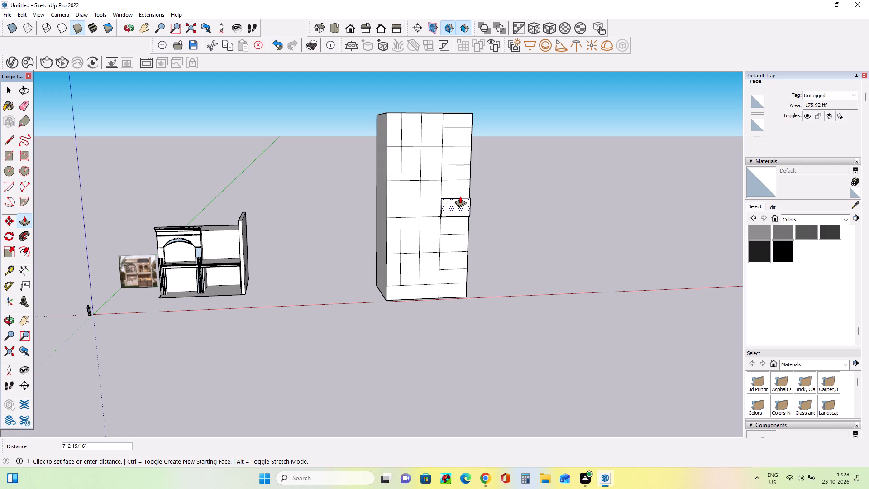
pyautogui.moveTo(460, 196); pyautogui.dragTo(462, 206)
pyautogui.moveTo(462, 206); pyautogui.dragTo(461, 204)
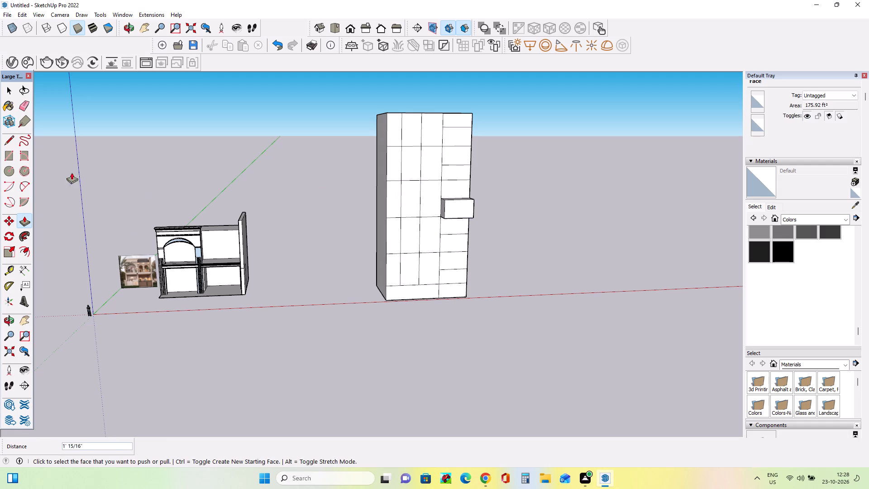
# Draw a narrow upright rectangle near the left end of the projecting box's front, enclosed by a larger one about 6' 3" by 4' 1".
pyautogui.click(0, 158)
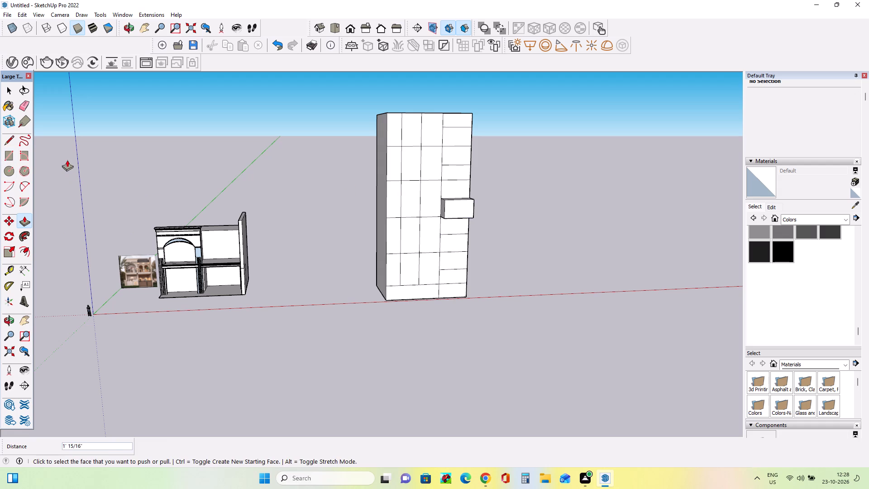
pyautogui.click(8, 151)
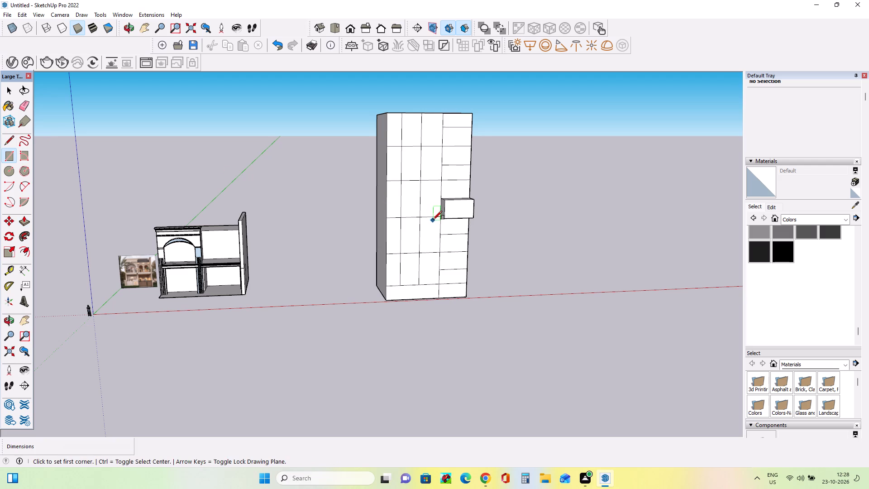
pyautogui.scroll(3, 437, 222)
pyautogui.scroll(-1, 437, 222)
pyautogui.scroll(9, 437, 222)
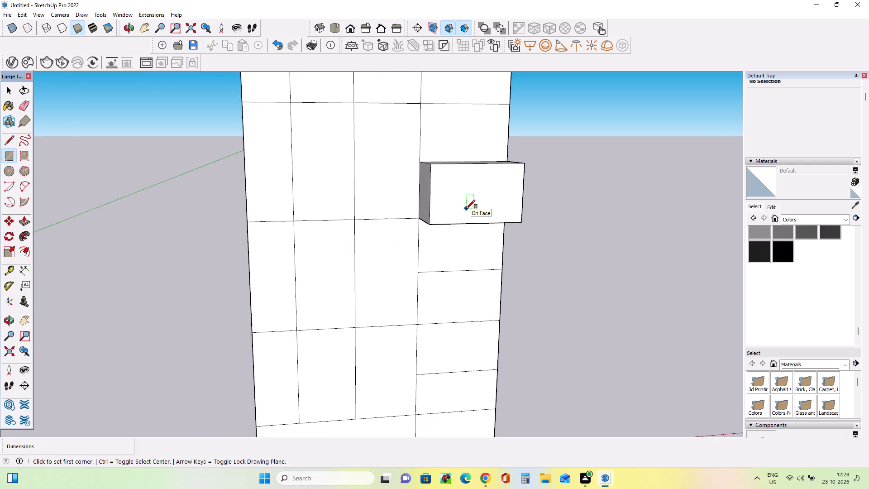
pyautogui.scroll(2, 466, 209)
pyautogui.scroll(-1, 466, 209)
pyautogui.scroll(10, 466, 209)
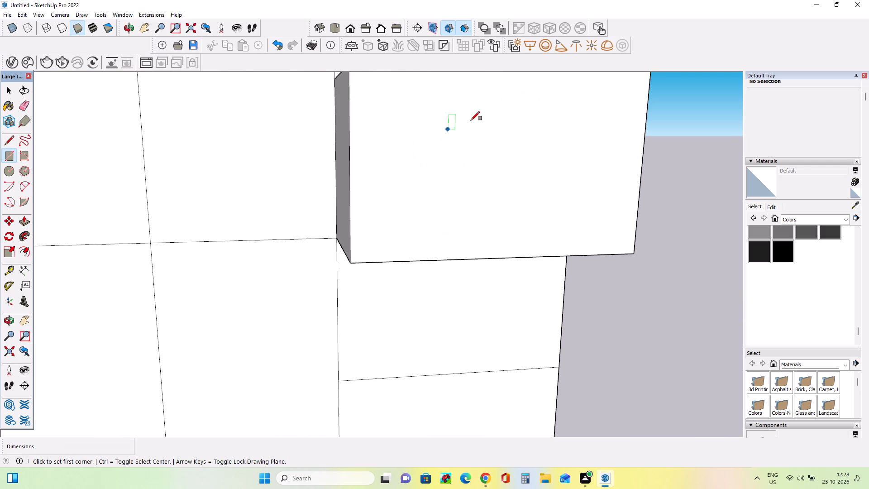
pyautogui.moveTo(381, 110); pyautogui.dragTo(403, 139)
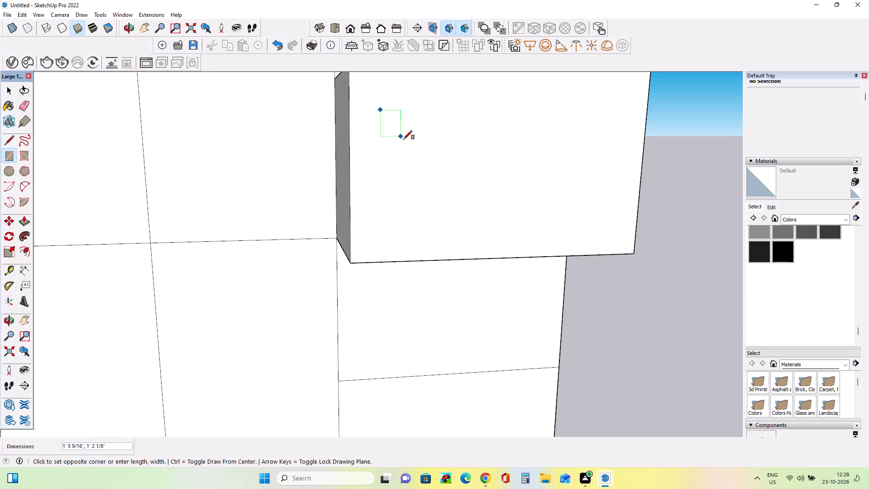
pyautogui.moveTo(403, 139); pyautogui.dragTo(417, 202)
pyautogui.moveTo(364, 96); pyautogui.dragTo(438, 215)
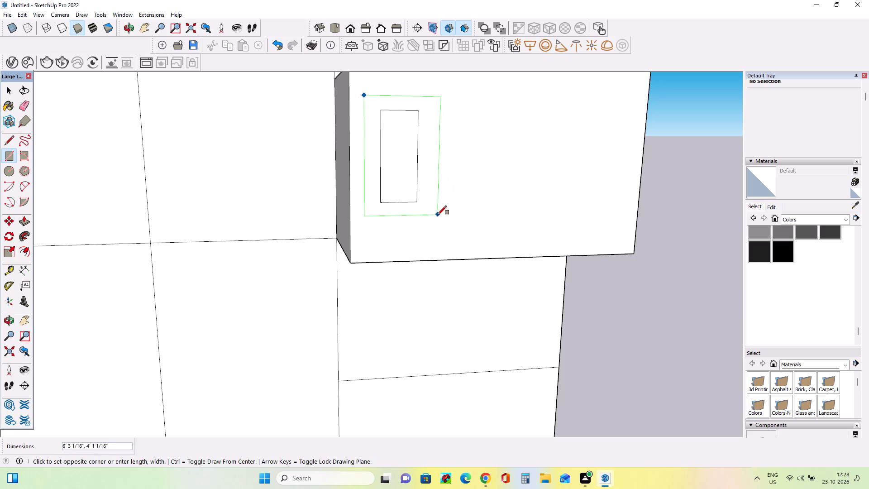
pyautogui.moveTo(438, 215); pyautogui.dragTo(442, 213)
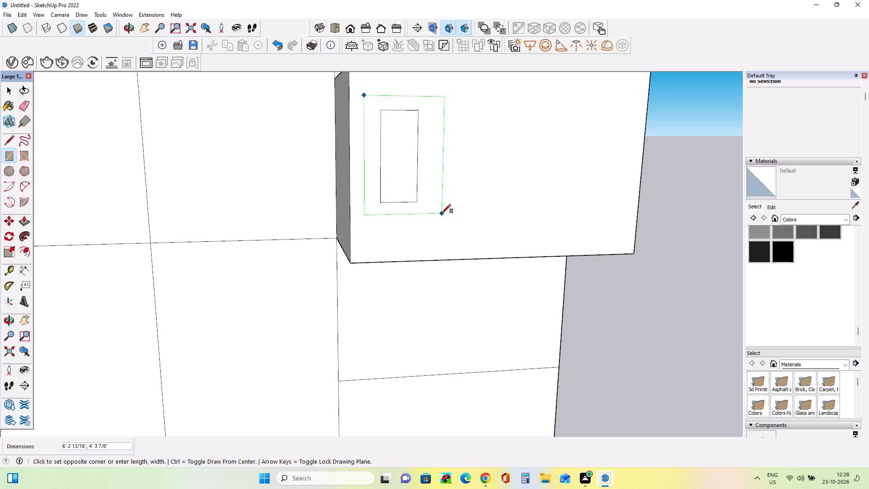
pyautogui.moveTo(442, 213); pyautogui.dragTo(438, 214)
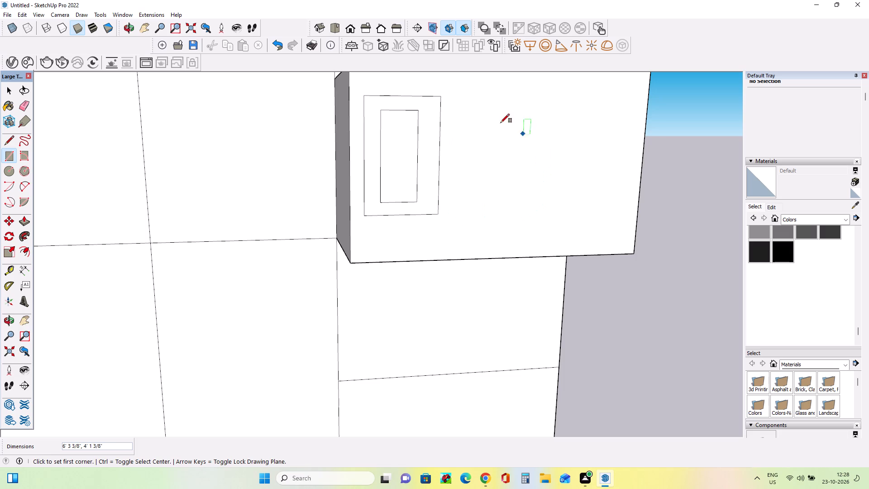
# Draw a large rectangle beside the nested pair and place five small rectangles inside, the last about 2' 4" by 1' 5".
pyautogui.moveTo(491, 100); pyautogui.dragTo(508, 123)
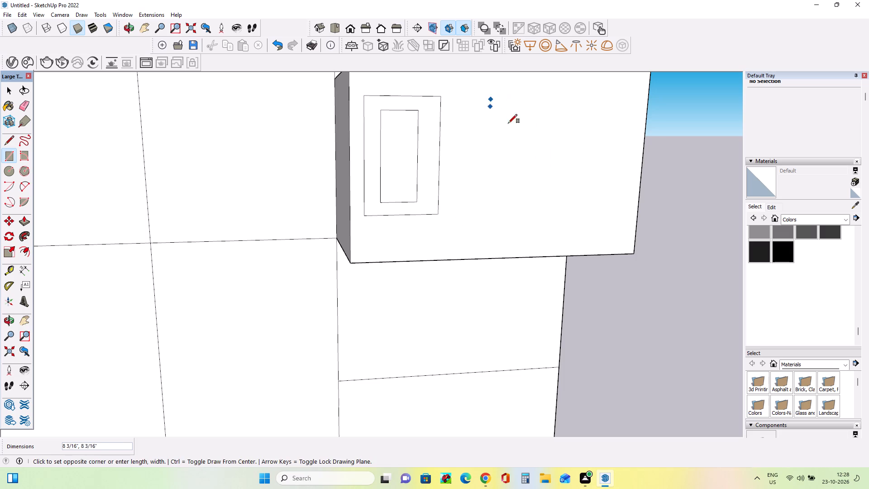
pyautogui.moveTo(508, 123); pyautogui.dragTo(618, 221)
pyautogui.moveTo(505, 115); pyautogui.dragTo(526, 125)
pyautogui.moveTo(564, 136); pyautogui.dragTo(602, 148)
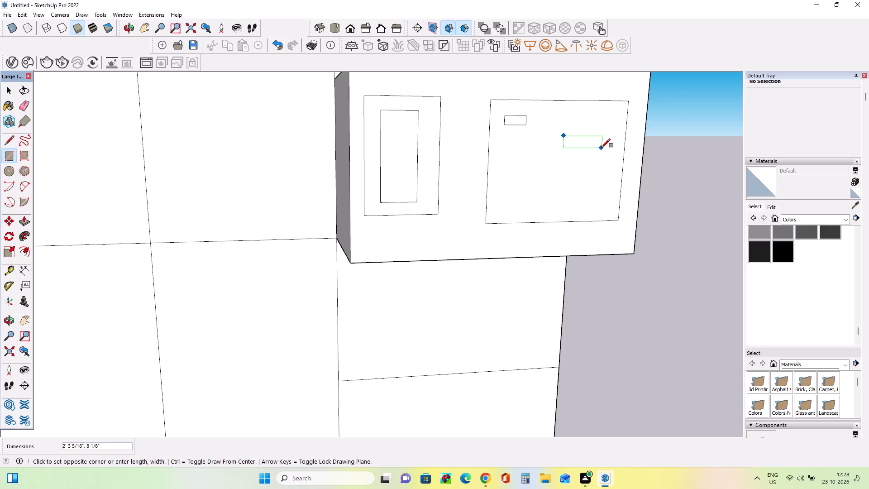
pyautogui.moveTo(602, 148); pyautogui.dragTo(597, 148)
pyautogui.moveTo(500, 145); pyautogui.dragTo(541, 158)
pyautogui.moveTo(555, 117); pyautogui.dragTo(613, 137)
pyautogui.moveTo(542, 138); pyautogui.dragTo(557, 182)
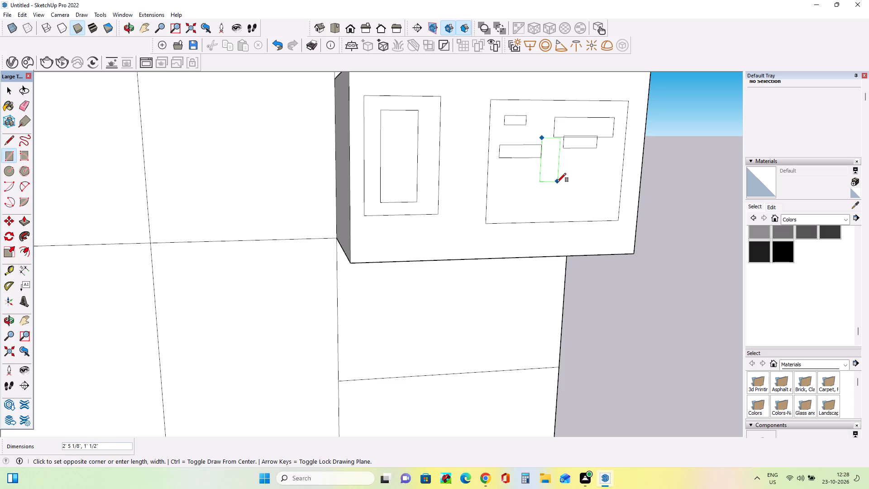
pyautogui.moveTo(557, 182); pyautogui.dragTo(564, 183)
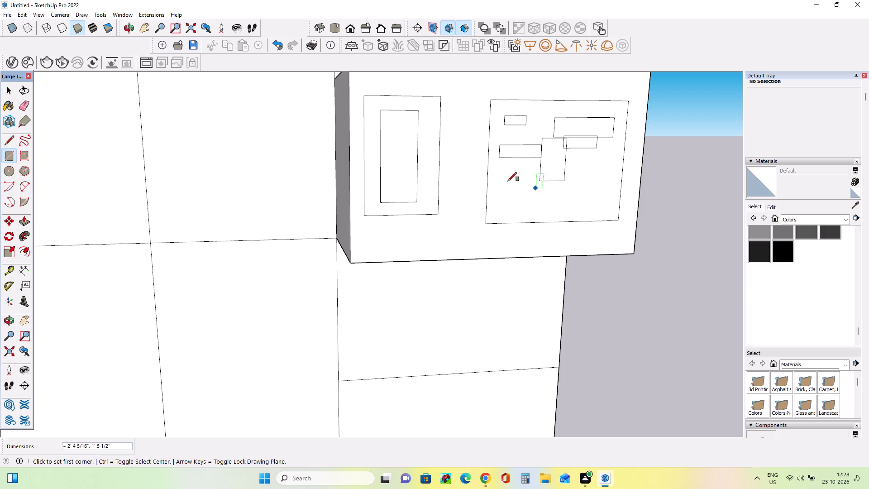
# Add overlapping small rectangles across the middle and lower part of the large rectangle, ending with one about 1' 2" by 11".
pyautogui.moveTo(508, 181); pyautogui.dragTo(569, 202)
pyautogui.moveTo(509, 137); pyautogui.dragTo(606, 182)
pyautogui.moveTo(556, 152); pyautogui.dragTo(546, 196)
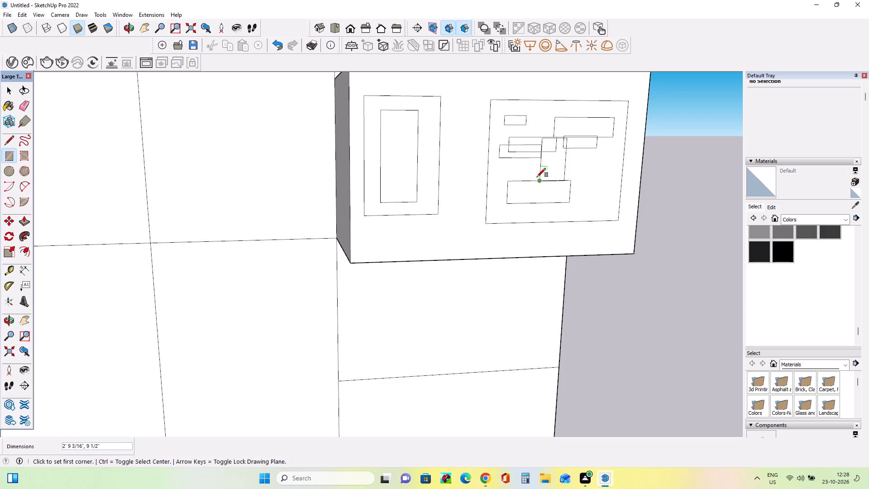
pyautogui.moveTo(538, 179); pyautogui.dragTo(577, 199)
pyautogui.moveTo(572, 166); pyautogui.dragTo(535, 188)
pyautogui.click(607, 163)
pyautogui.moveTo(607, 146); pyautogui.dragTo(564, 186)
pyautogui.moveTo(559, 145); pyautogui.dragTo(530, 186)
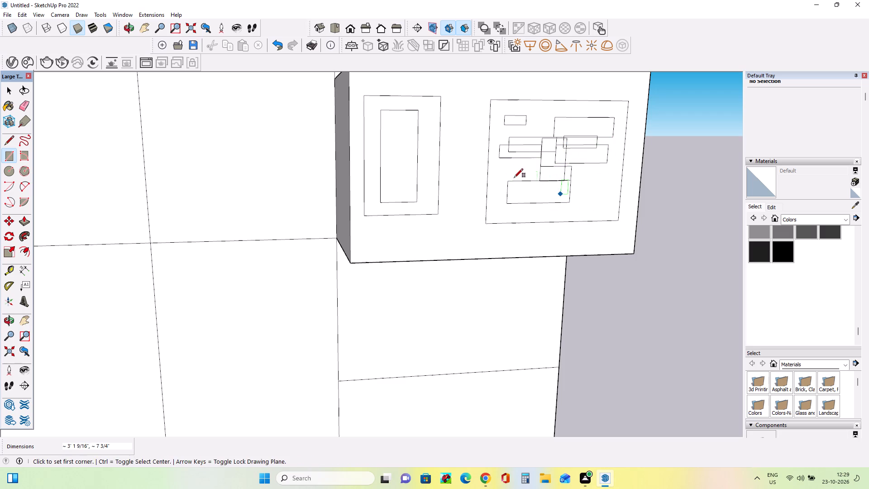
pyautogui.moveTo(540, 149); pyautogui.dragTo(580, 196)
pyautogui.moveTo(555, 173); pyautogui.dragTo(540, 174)
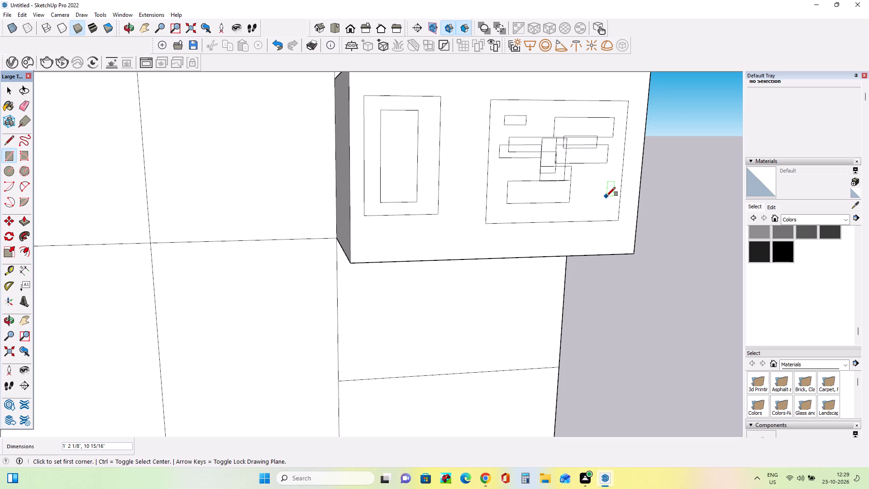
# Overlap more small rectangles in the large rectangle's upper left area and centre, the last about 2' 10" by 1' 7".
pyautogui.moveTo(504, 113); pyautogui.dragTo(551, 163)
pyautogui.moveTo(543, 120); pyautogui.dragTo(536, 171)
pyautogui.moveTo(534, 131); pyautogui.dragTo(543, 192)
pyautogui.moveTo(547, 107); pyautogui.dragTo(554, 181)
pyautogui.moveTo(477, 113); pyautogui.dragTo(511, 168)
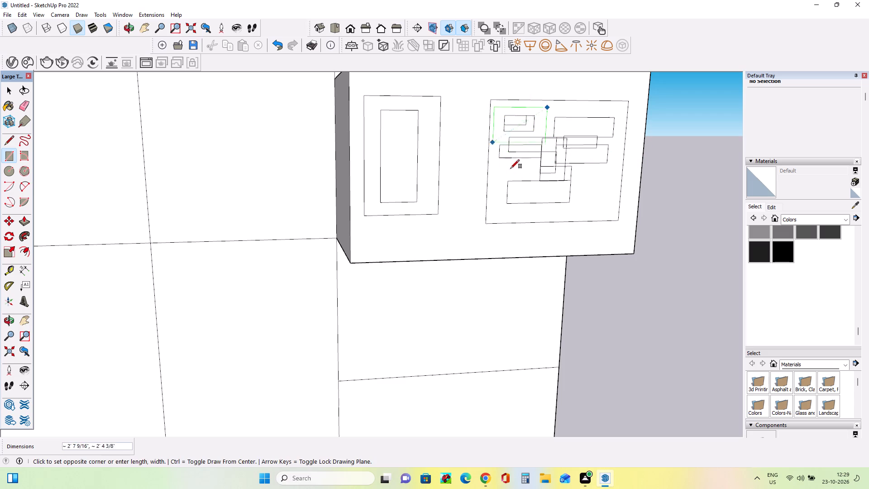
pyautogui.moveTo(511, 168); pyautogui.dragTo(521, 173)
pyautogui.moveTo(513, 127); pyautogui.dragTo(516, 206)
pyautogui.moveTo(539, 146); pyautogui.dragTo(573, 196)
pyautogui.moveTo(587, 173); pyautogui.dragTo(601, 205)
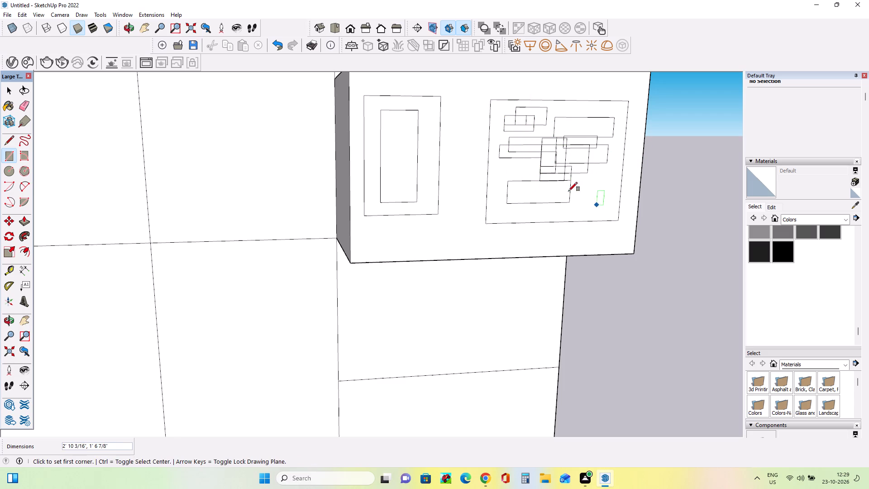
# Overlay larger rectangles on the pattern's lower half and add a thin strip about 4' 8" by 4" along its bottom.
pyautogui.moveTo(498, 148); pyautogui.dragTo(587, 200)
pyautogui.moveTo(531, 144); pyautogui.dragTo(598, 197)
pyautogui.moveTo(602, 177); pyautogui.dragTo(548, 200)
pyautogui.moveTo(529, 210); pyautogui.dragTo(658, 221)
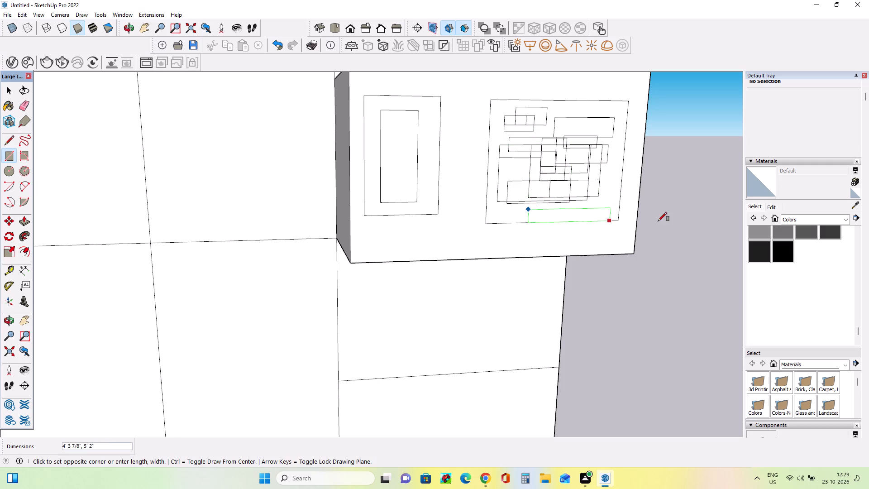
pyautogui.moveTo(658, 221); pyautogui.dragTo(605, 214)
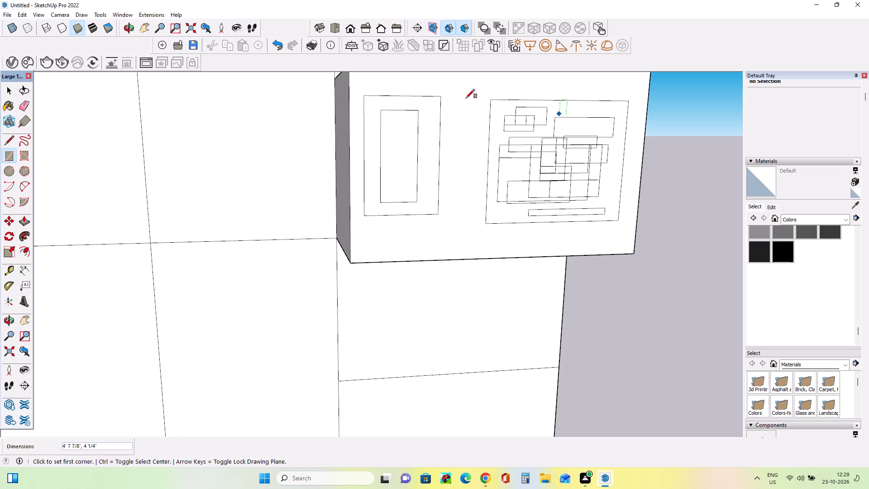
# Paint the narrow strip's top panel red with Color A05.
pyautogui.scroll(-14, 395, 245)
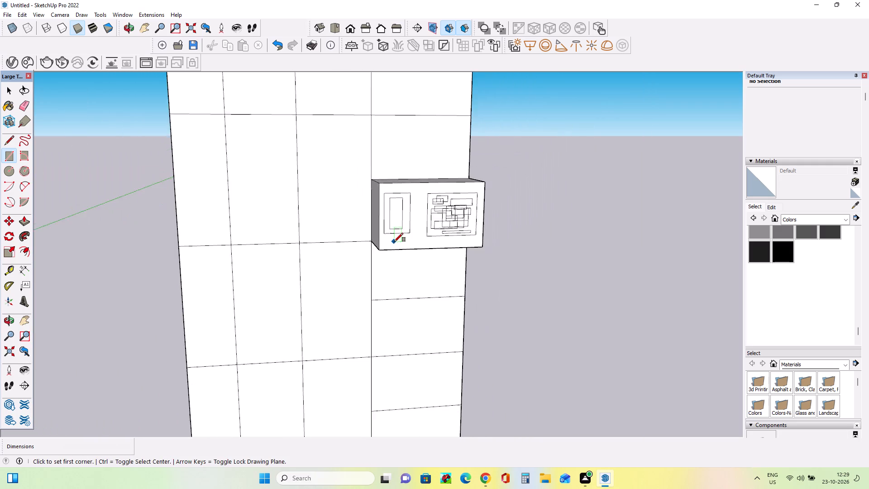
pyautogui.scroll(-12, 394, 242)
pyautogui.scroll(8, 391, 232)
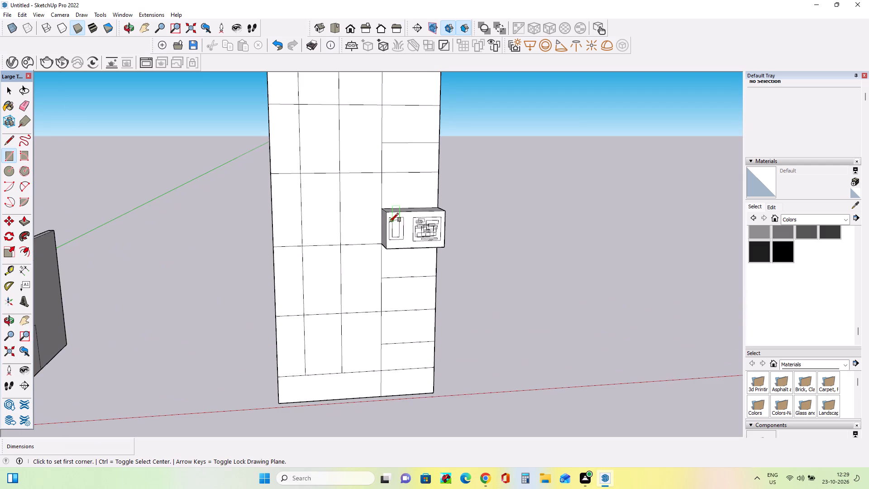
pyautogui.scroll(-3, 390, 216)
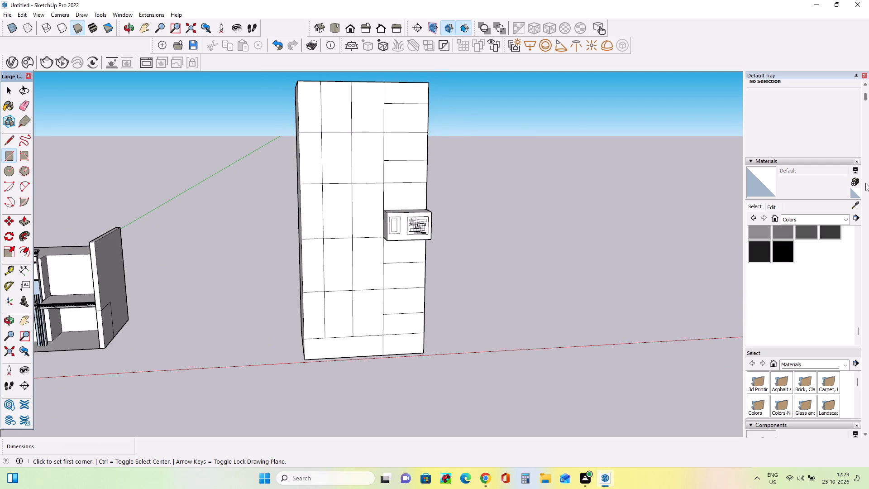
pyautogui.scroll(5, 797, 268)
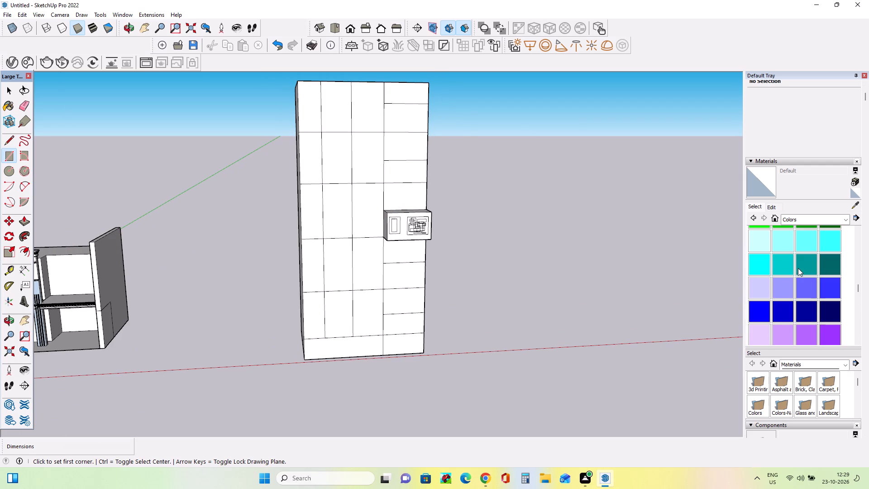
pyautogui.scroll(1, 802, 226)
pyautogui.scroll(5, 782, 303)
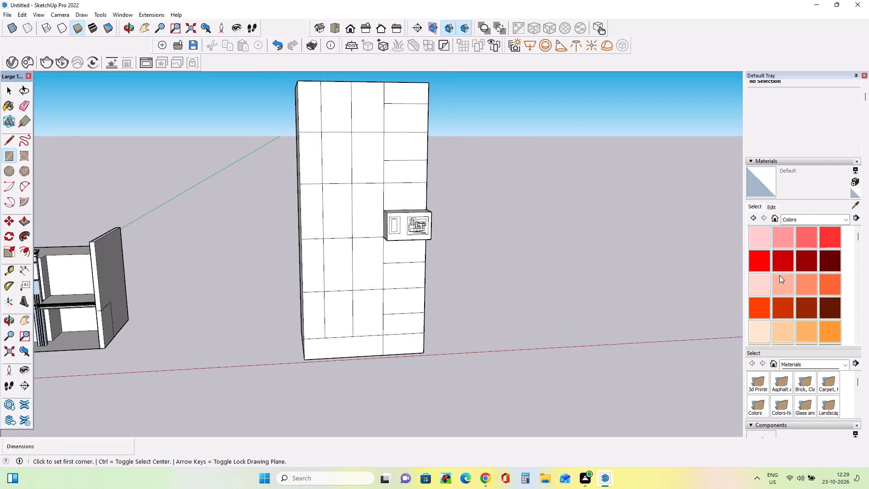
pyautogui.click(764, 255)
pyautogui.click(416, 99)
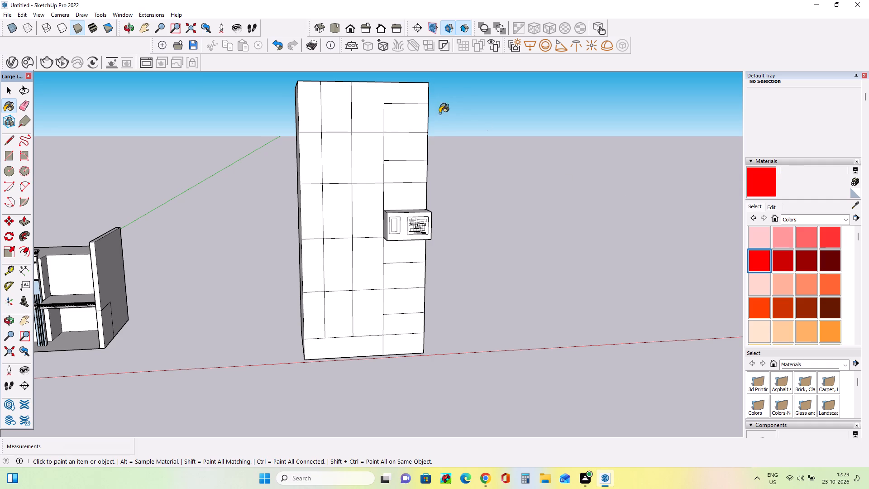
# Paint the narrow strip's second panel from the top orange with Color C04.
pyautogui.moveTo(832, 329); pyautogui.dragTo(821, 324)
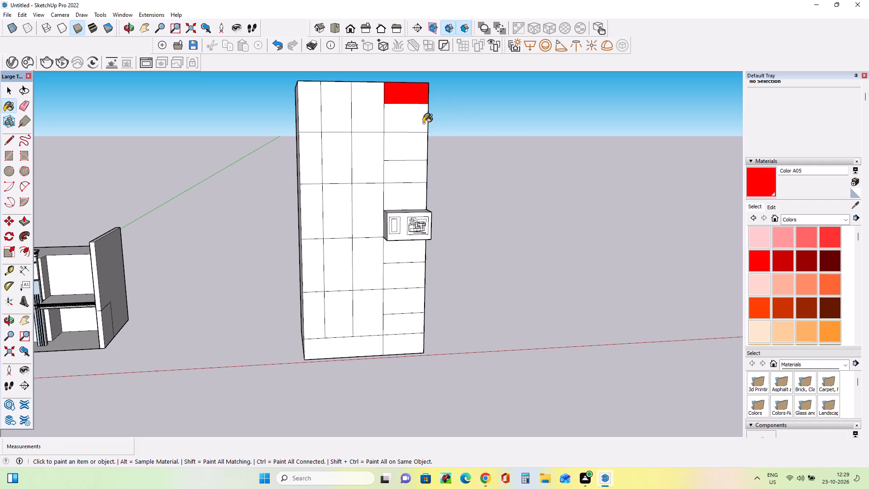
pyautogui.click(417, 119)
pyautogui.click(825, 331)
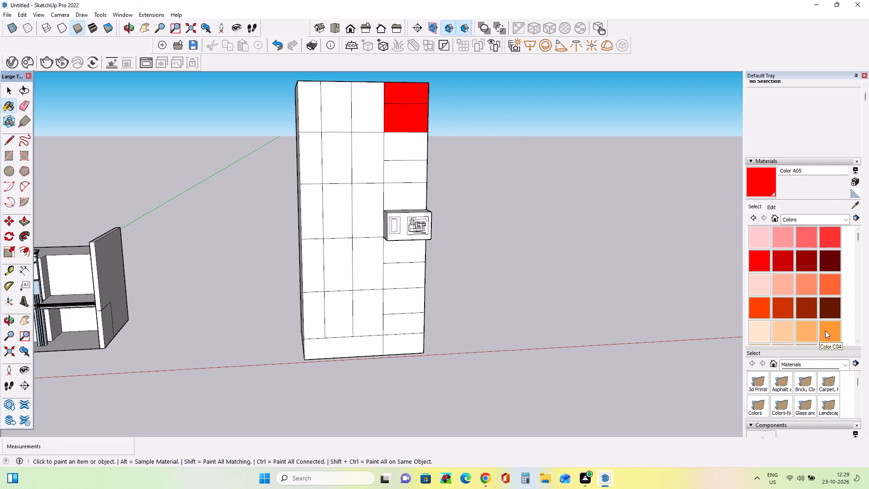
pyautogui.click(422, 129)
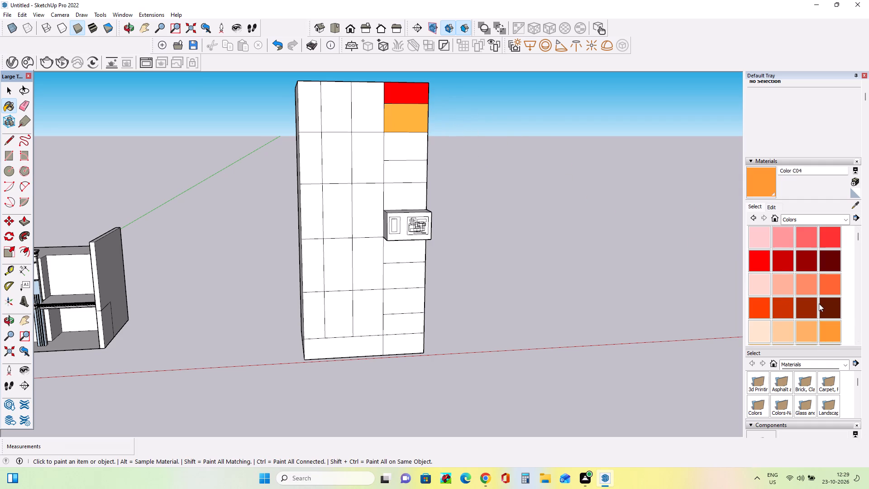
# Paint the narrow strip's third panel from the top yellow with Color E05 and the fourth green with Color F05.
pyautogui.scroll(-2, 820, 303)
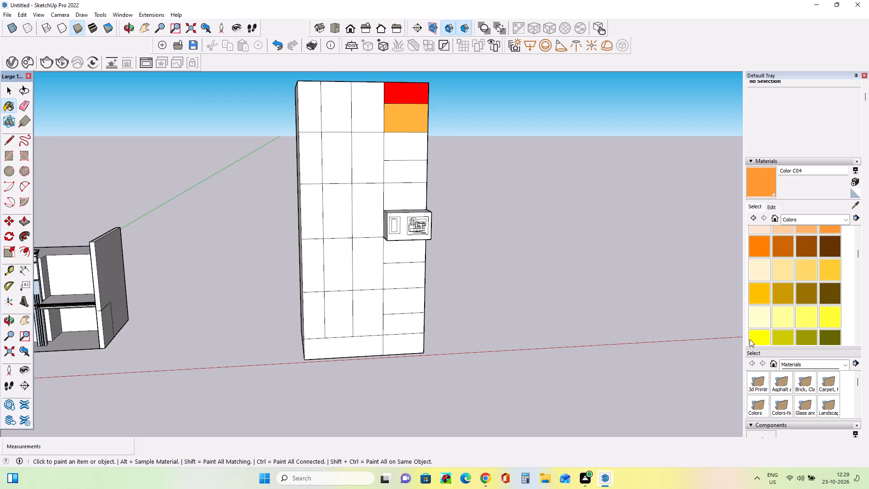
pyautogui.click(750, 339)
pyautogui.click(401, 152)
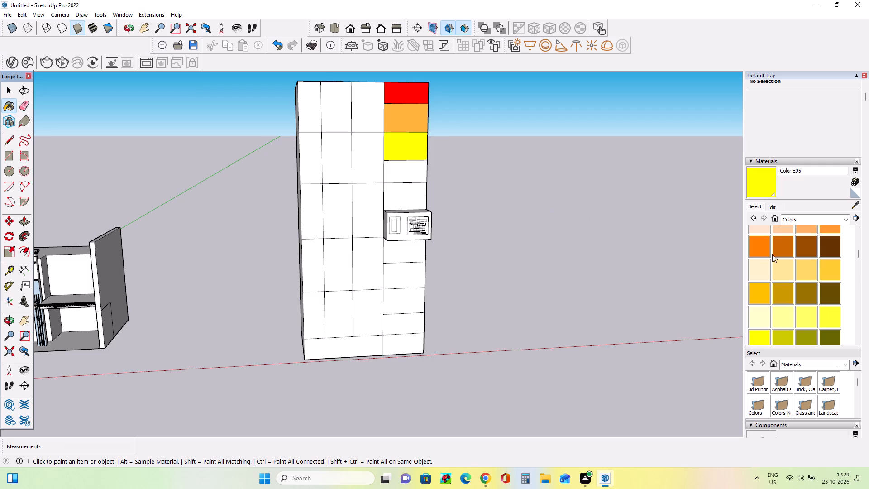
pyautogui.scroll(-2, 787, 278)
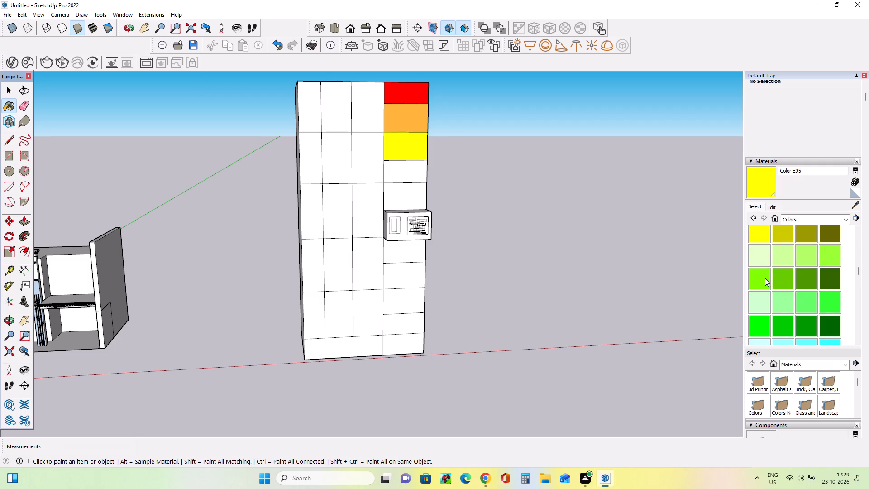
pyautogui.click(764, 278)
pyautogui.click(411, 179)
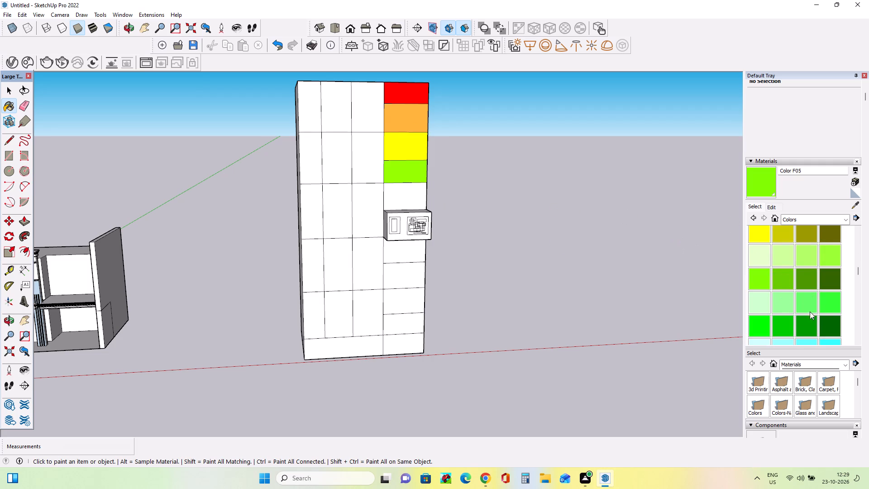
# Paint the strip's panel just above the protruding box cyan with Color H03 and the one just below it blue with Color I05.
pyautogui.scroll(-1, 810, 312)
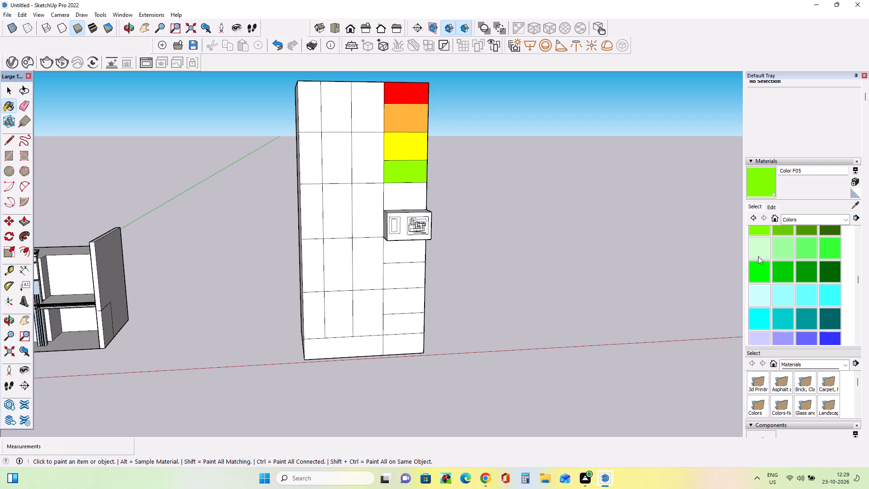
pyautogui.click(811, 287)
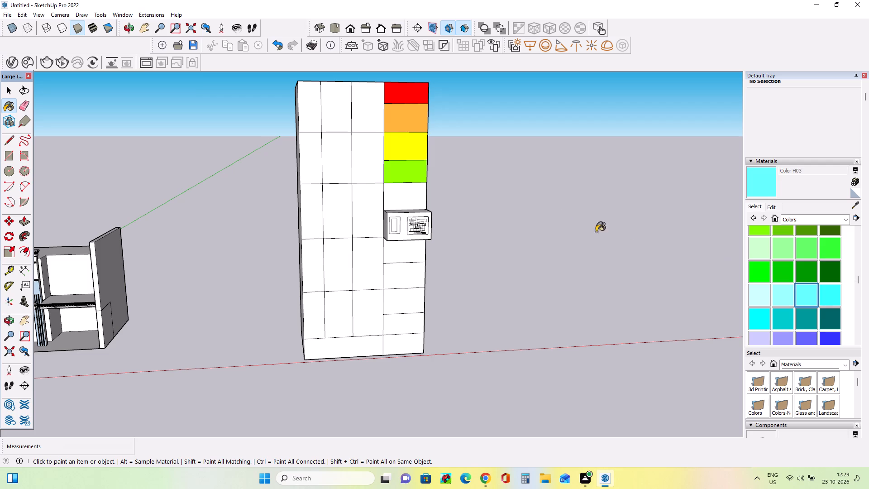
pyautogui.click(416, 198)
pyautogui.scroll(-2, 779, 262)
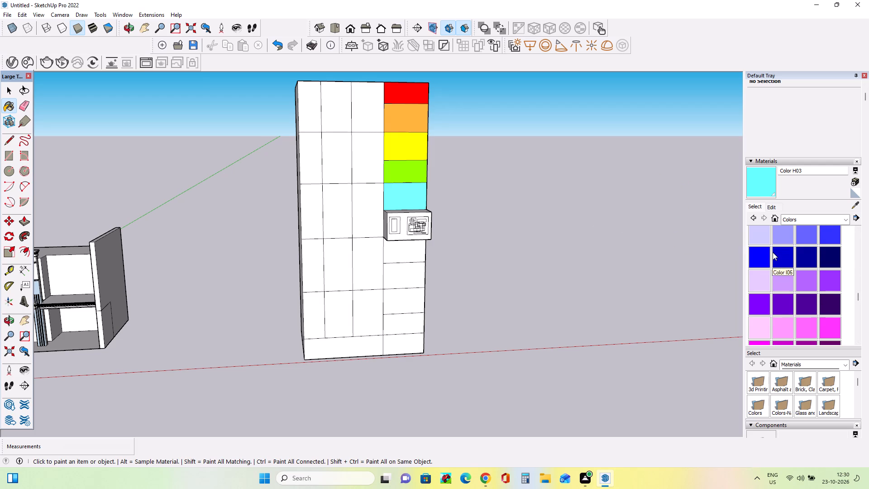
pyautogui.click(760, 254)
pyautogui.click(415, 254)
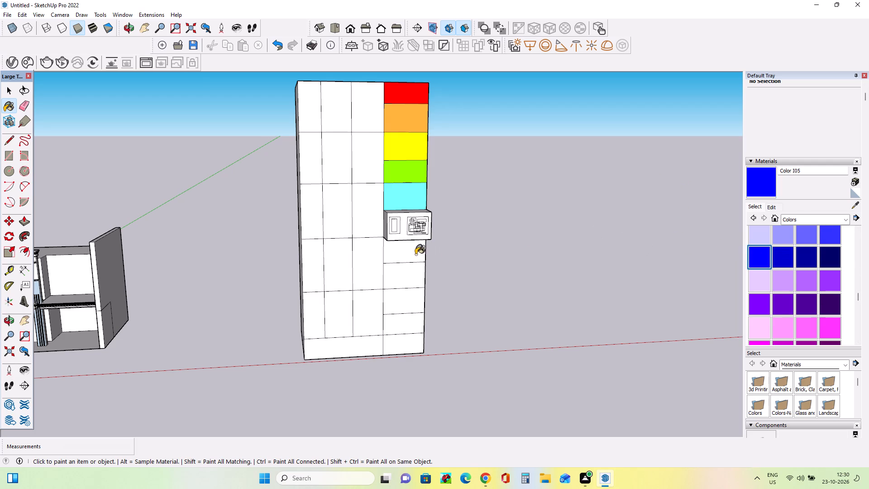
pyautogui.click(417, 251)
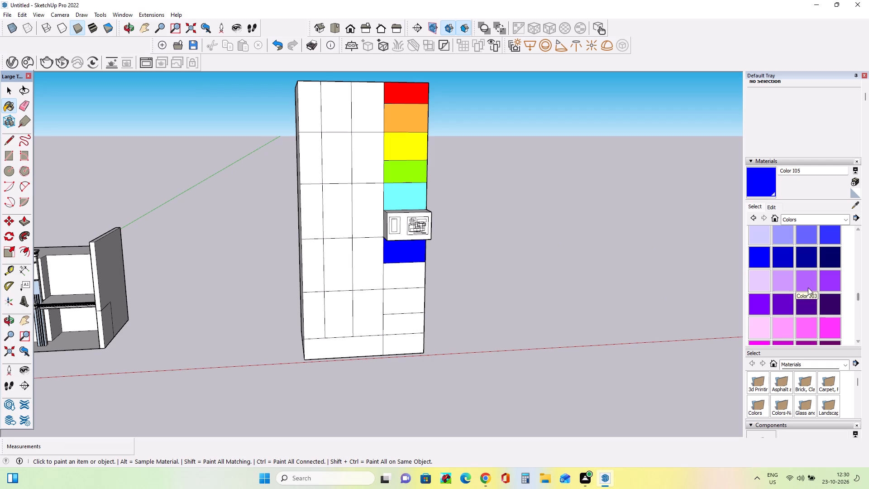
# Paint the strip's three remaining panels above the bottom band, going down, with Colors J06, I08 and J08.
pyautogui.click(788, 305)
pyautogui.click(395, 283)
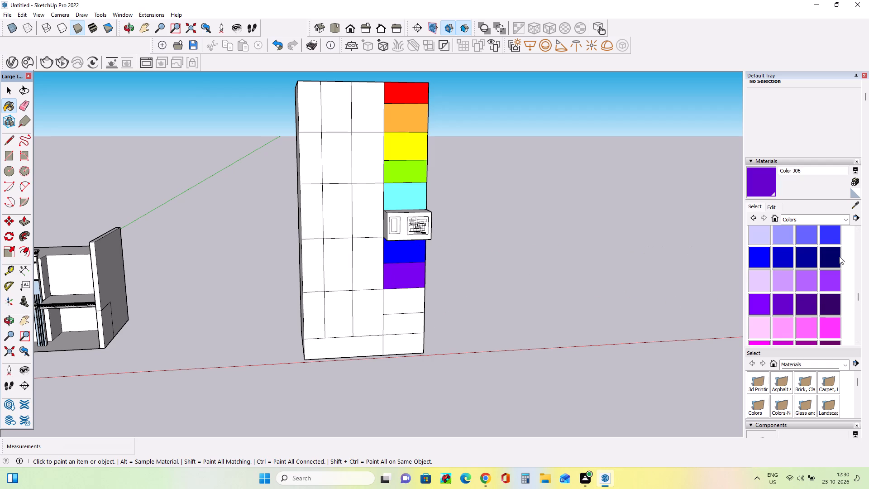
pyautogui.click(825, 252)
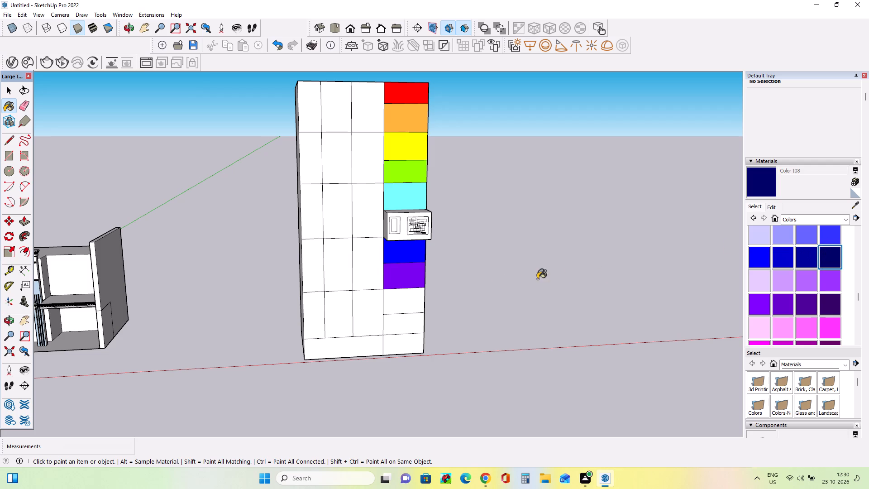
pyautogui.click(393, 300)
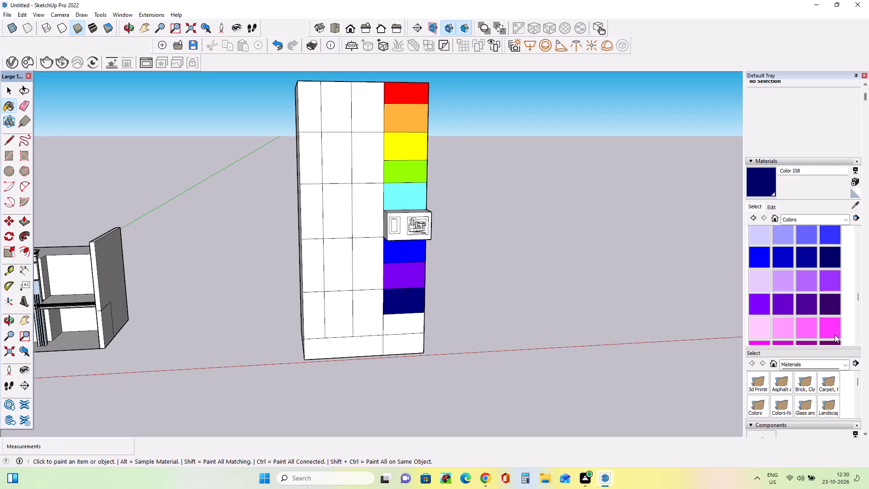
pyautogui.click(828, 300)
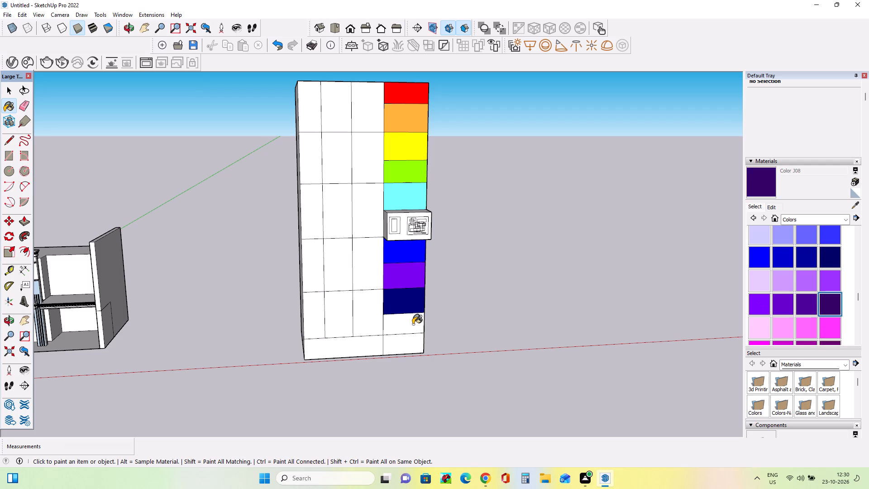
pyautogui.click(413, 324)
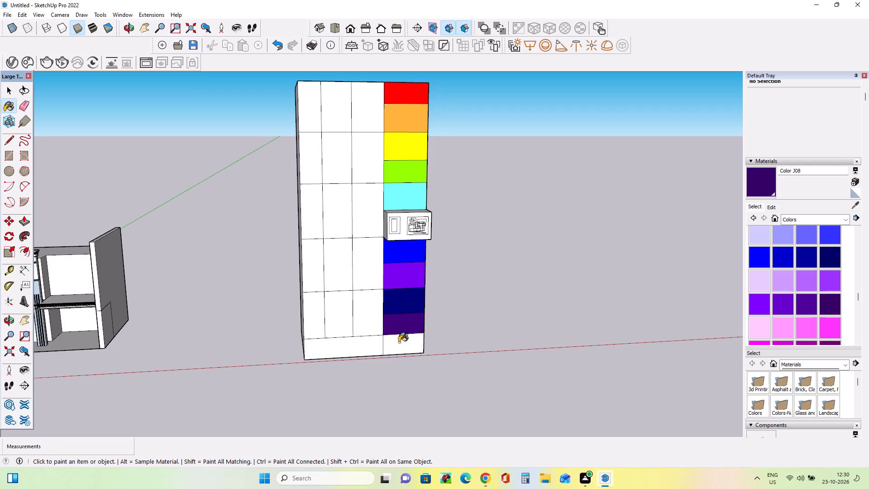
# Erase the vertical line dividing the block's bottom band.
pyautogui.click(797, 323)
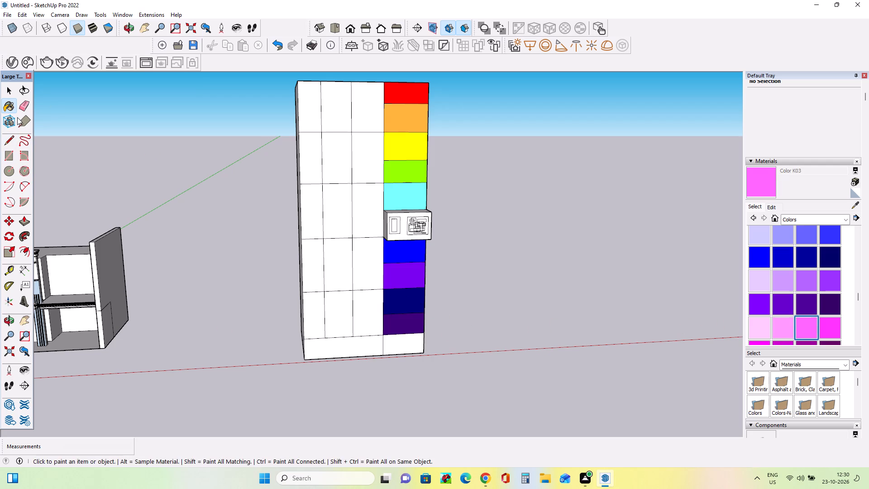
pyautogui.click(22, 104)
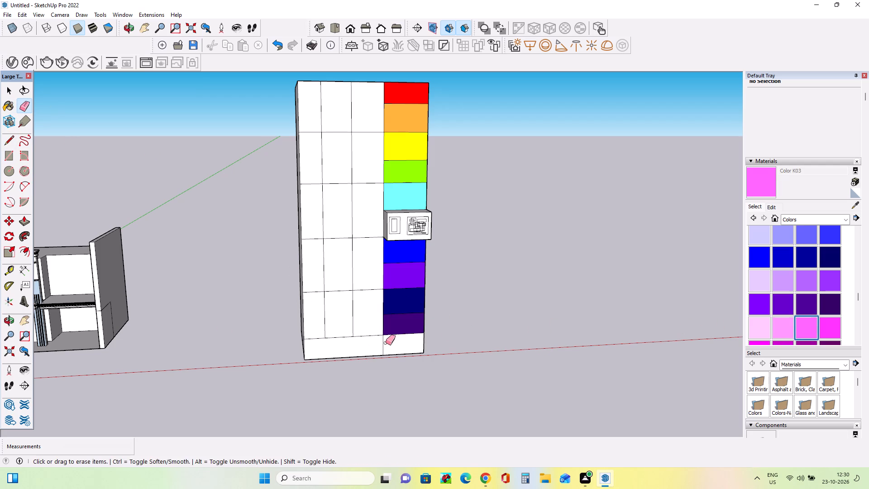
pyautogui.click(384, 346)
pyautogui.click(381, 346)
# Draw an inset rectangle about 44' 10" by 5' 5" inside the block's bottom band.
pyautogui.scroll(6, 365, 338)
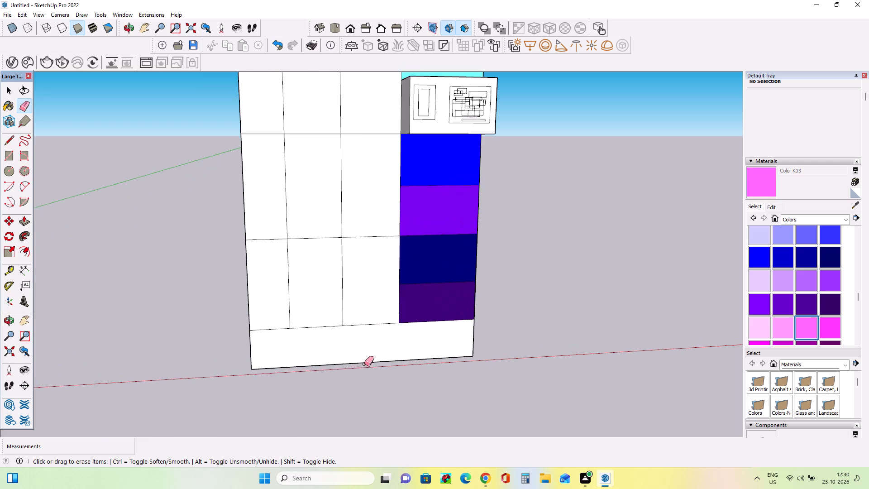
pyautogui.scroll(11, 365, 366)
pyautogui.scroll(-3, 365, 366)
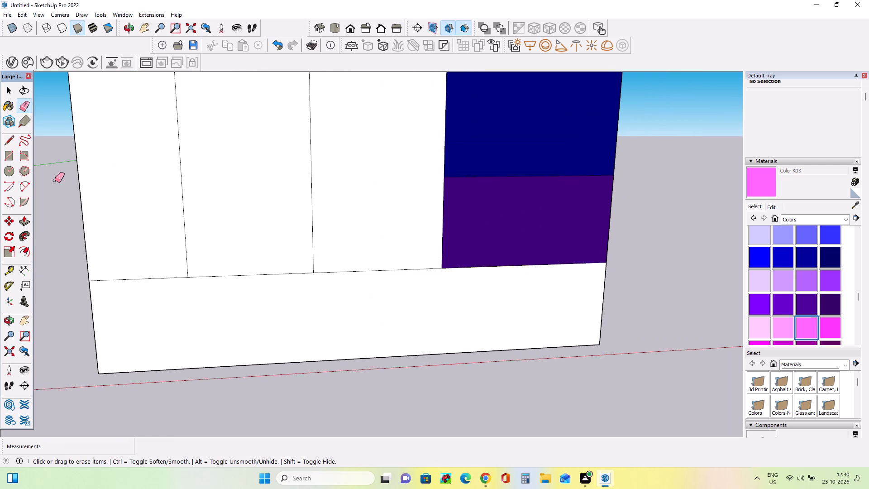
pyautogui.click(0, 156)
pyautogui.click(3, 158)
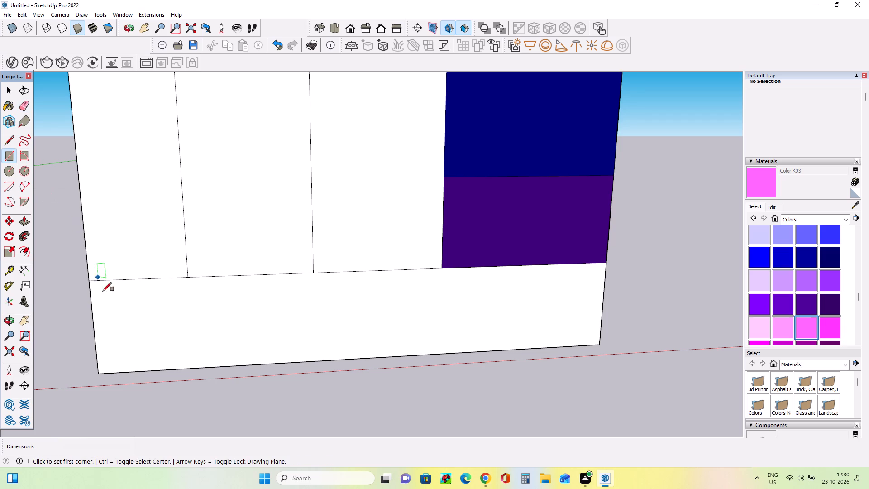
pyautogui.moveTo(104, 295); pyautogui.dragTo(557, 336)
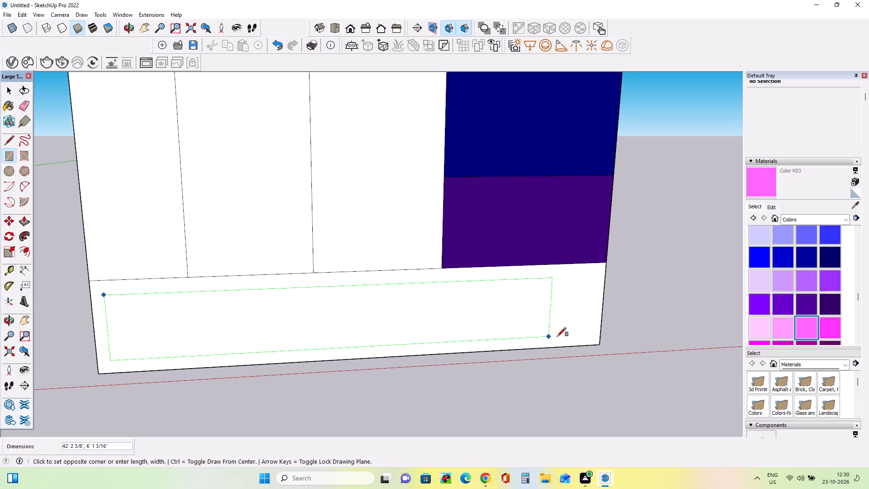
pyautogui.moveTo(557, 336); pyautogui.dragTo(578, 329)
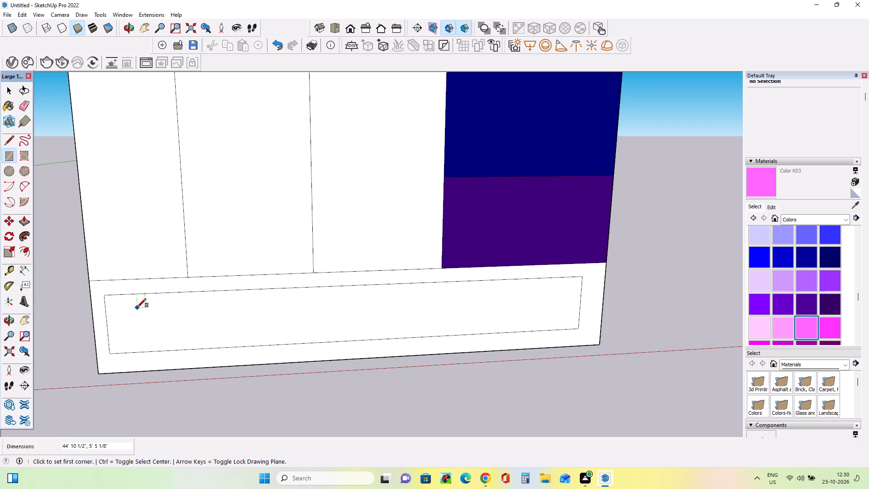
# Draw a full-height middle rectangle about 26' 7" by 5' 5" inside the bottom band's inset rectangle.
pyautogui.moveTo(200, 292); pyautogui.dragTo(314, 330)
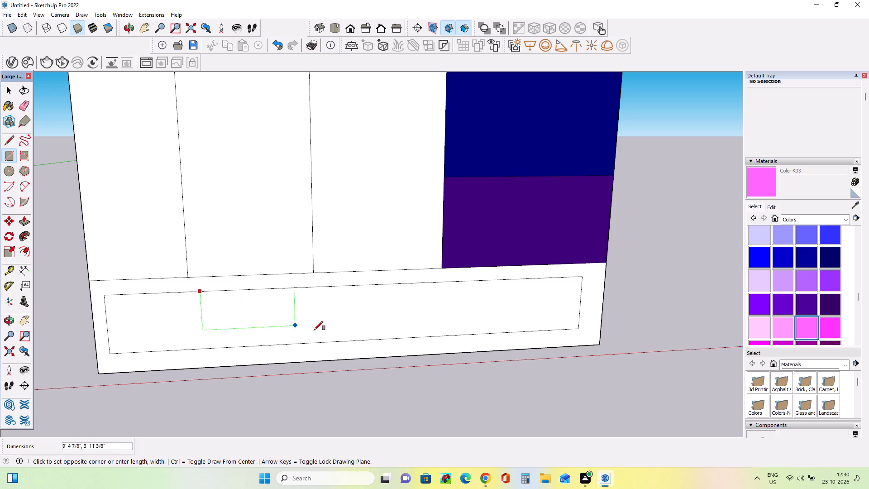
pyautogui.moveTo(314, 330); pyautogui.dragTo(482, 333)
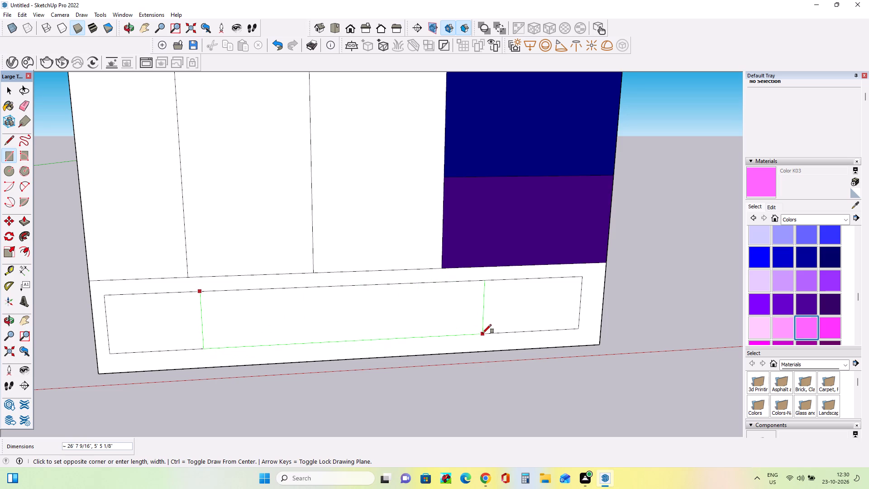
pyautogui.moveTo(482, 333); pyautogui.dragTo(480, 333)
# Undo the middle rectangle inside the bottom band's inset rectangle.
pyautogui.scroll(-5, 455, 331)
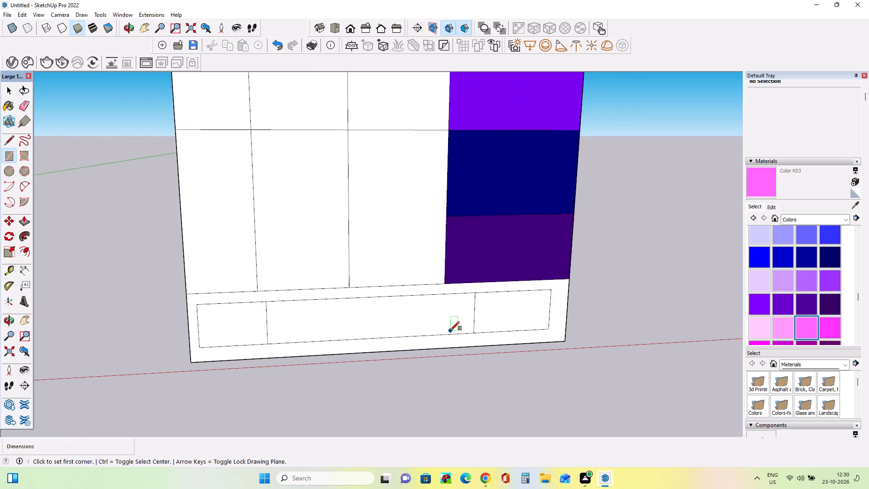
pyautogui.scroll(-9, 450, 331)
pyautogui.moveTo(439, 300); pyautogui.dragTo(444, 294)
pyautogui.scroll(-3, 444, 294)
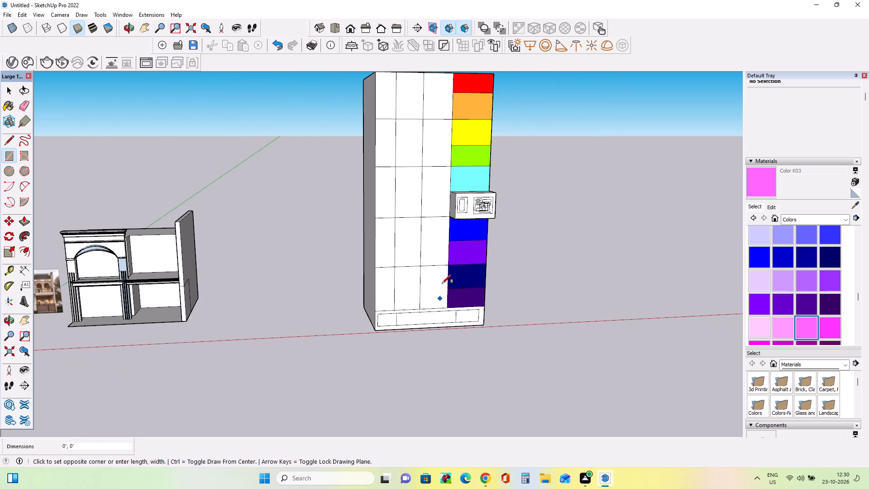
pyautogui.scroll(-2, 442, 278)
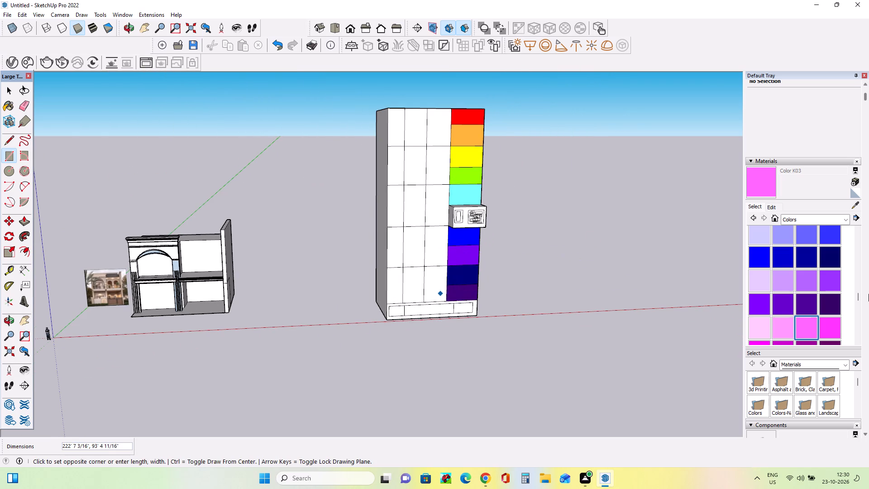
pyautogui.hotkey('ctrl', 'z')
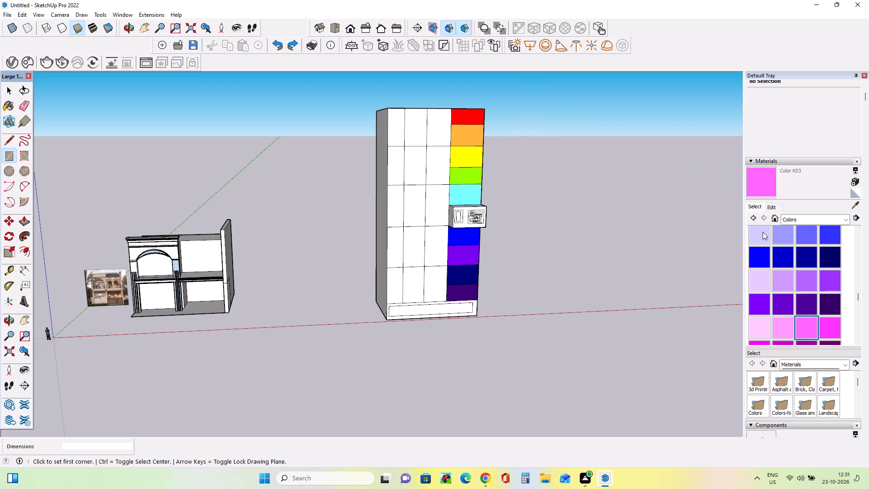
# Paint the leftmost panel in the top row of the block's front red with Color A04.
pyautogui.scroll(-2, 763, 232)
pyautogui.scroll(1, 763, 232)
pyautogui.scroll(-2, 763, 233)
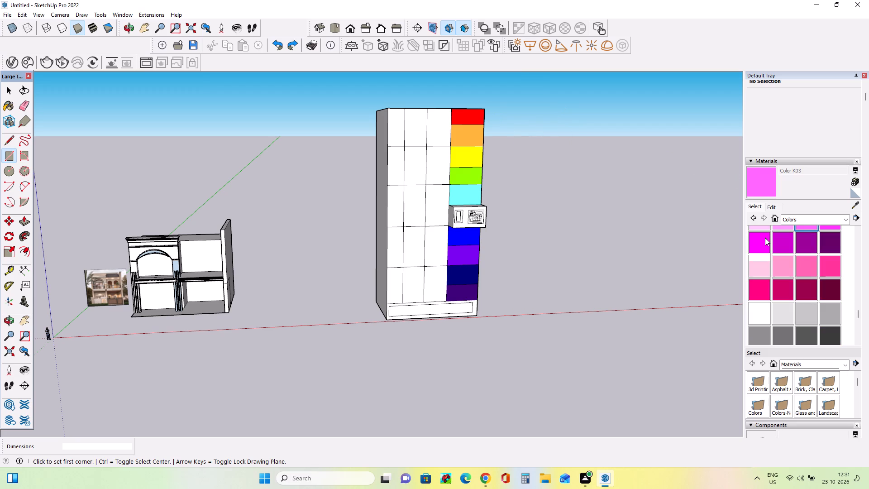
pyautogui.scroll(3, 764, 240)
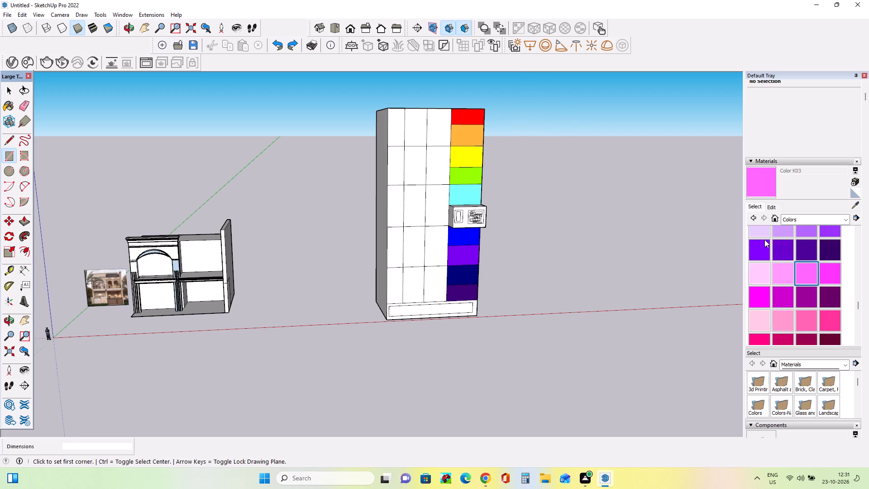
pyautogui.scroll(7, 764, 240)
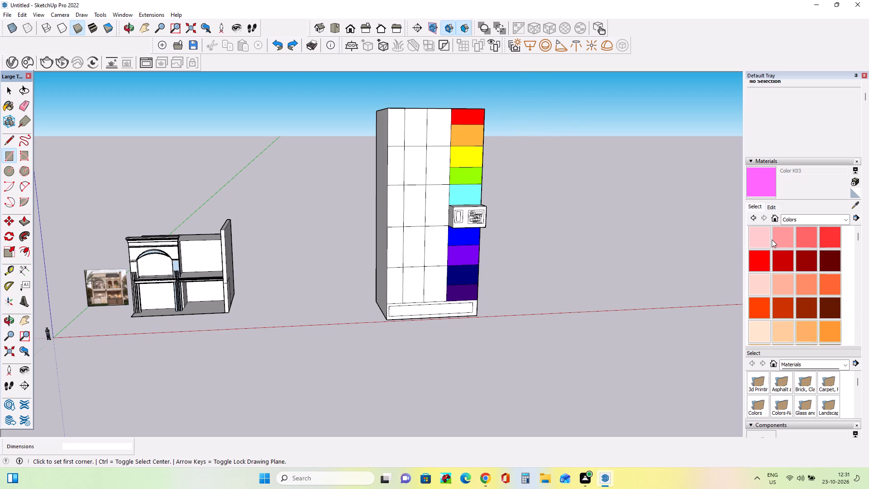
pyautogui.click(830, 243)
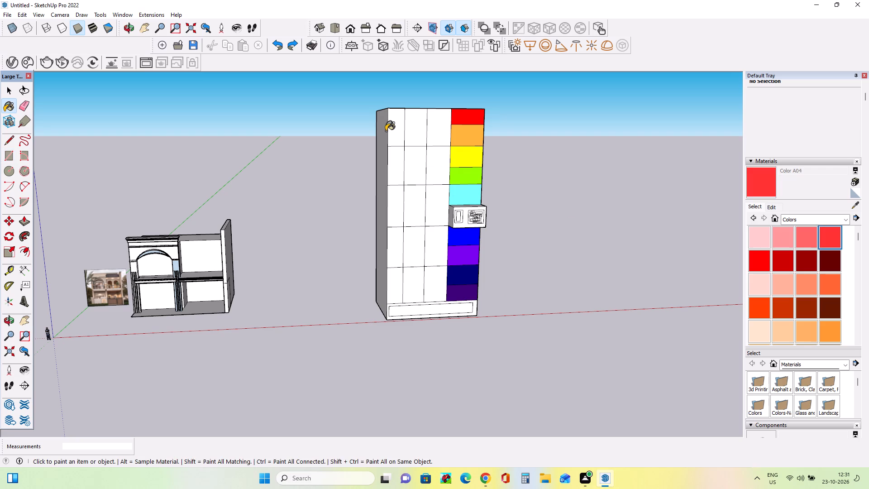
pyautogui.click(392, 135)
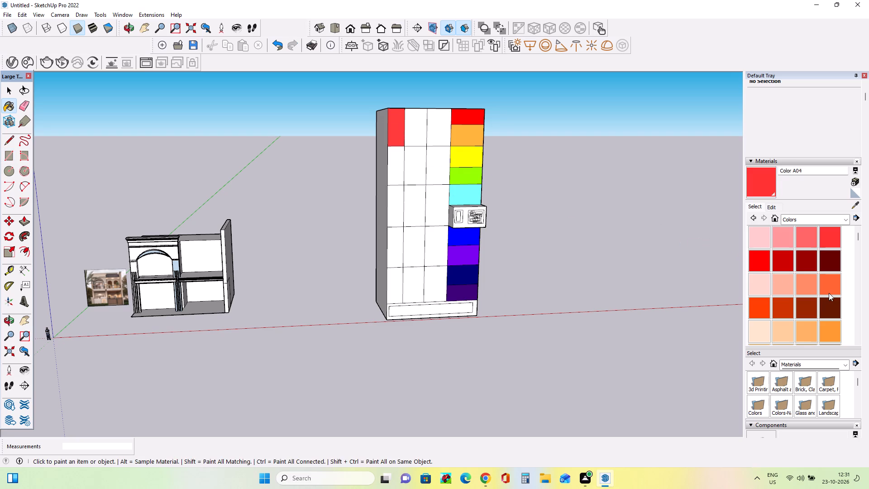
# Paint the second panel from the left in the block front's top row orange with Color B04.
pyautogui.click(829, 293)
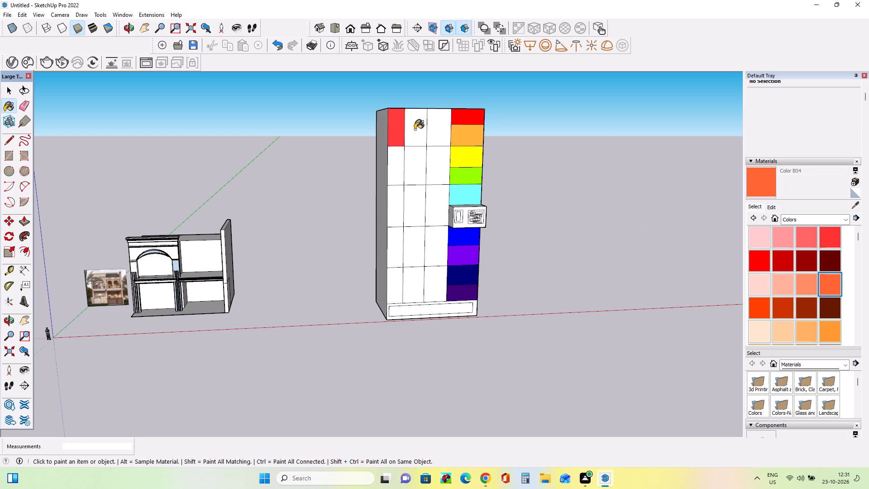
pyautogui.click(415, 129)
pyautogui.scroll(-2, 802, 314)
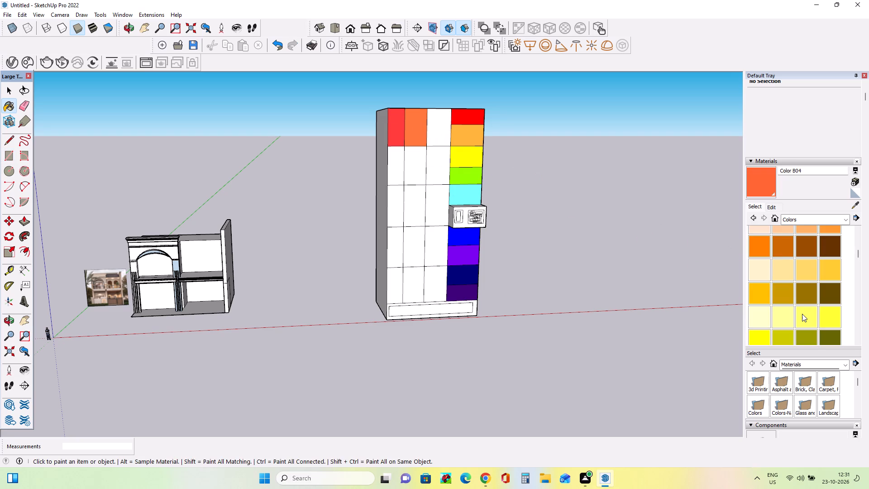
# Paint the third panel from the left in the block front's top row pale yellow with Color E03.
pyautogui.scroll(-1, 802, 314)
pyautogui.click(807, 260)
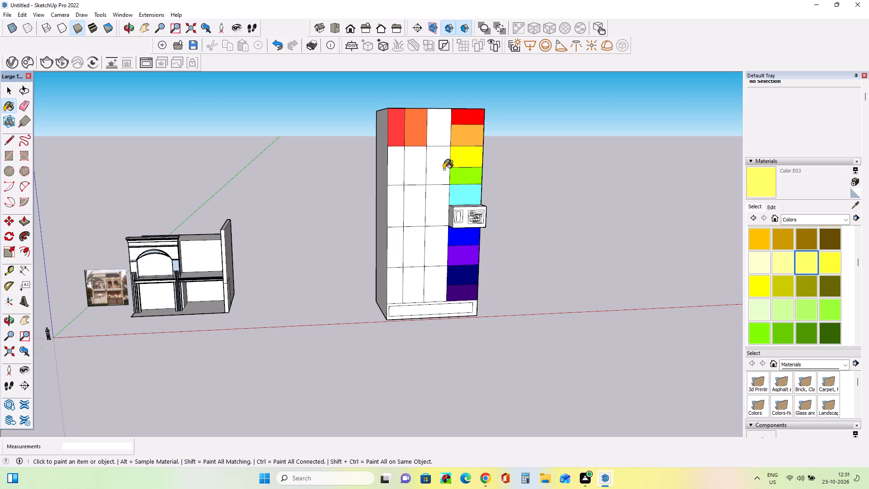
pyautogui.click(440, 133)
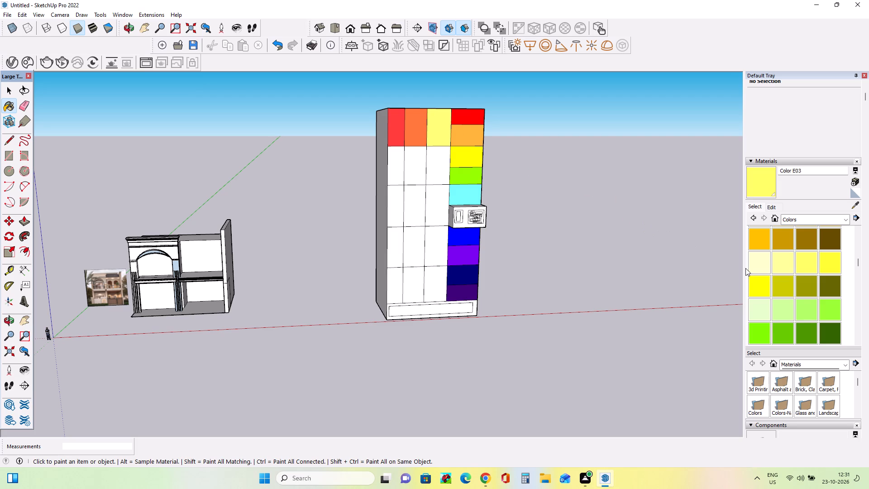
# Paint the third panel in the block front's top row bright yellow with Color E05.
pyautogui.click(763, 281)
pyautogui.click(442, 126)
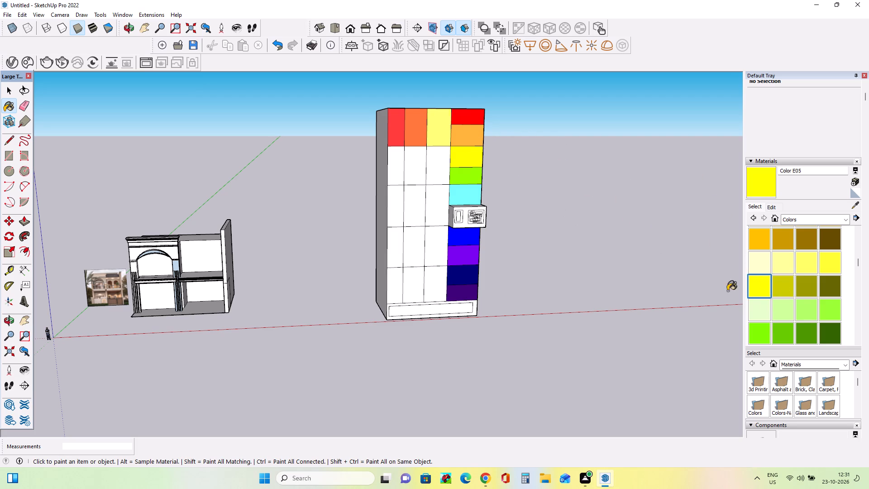
# Paint the two leftmost panels in the block front's second row green with Color G05.
pyautogui.scroll(-2, 809, 278)
pyautogui.click(754, 265)
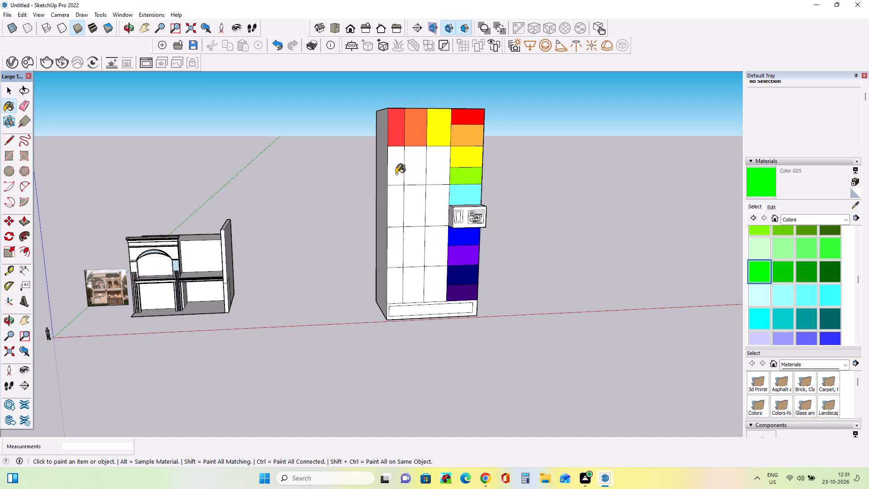
pyautogui.moveTo(396, 174); pyautogui.dragTo(406, 179)
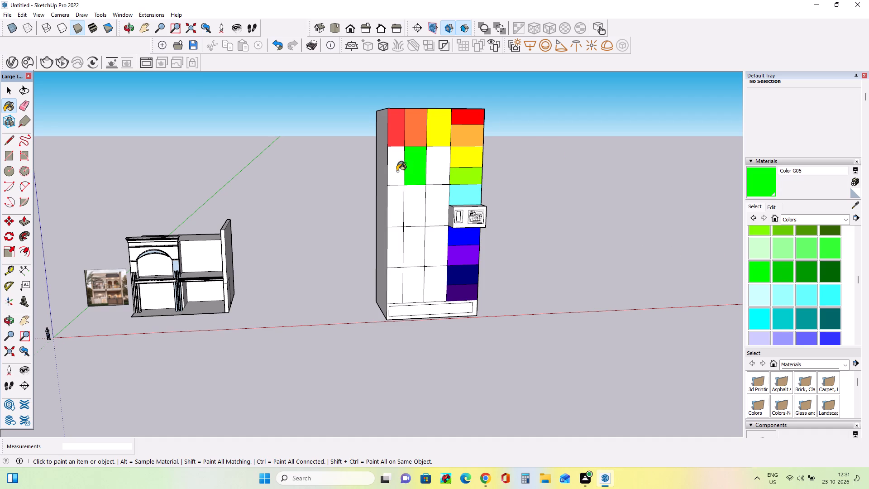
pyautogui.click(393, 170)
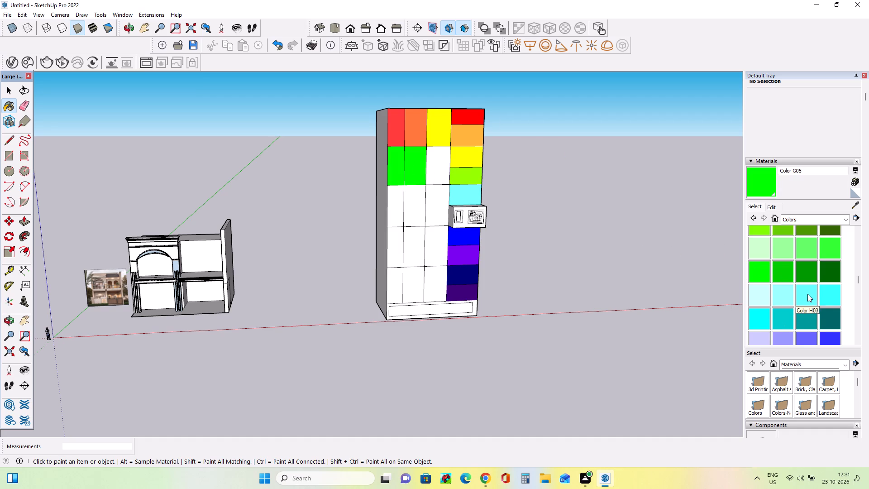
# Repaint the second panel from the left in the second row cyan with Color H03.
pyautogui.click(807, 294)
pyautogui.click(408, 167)
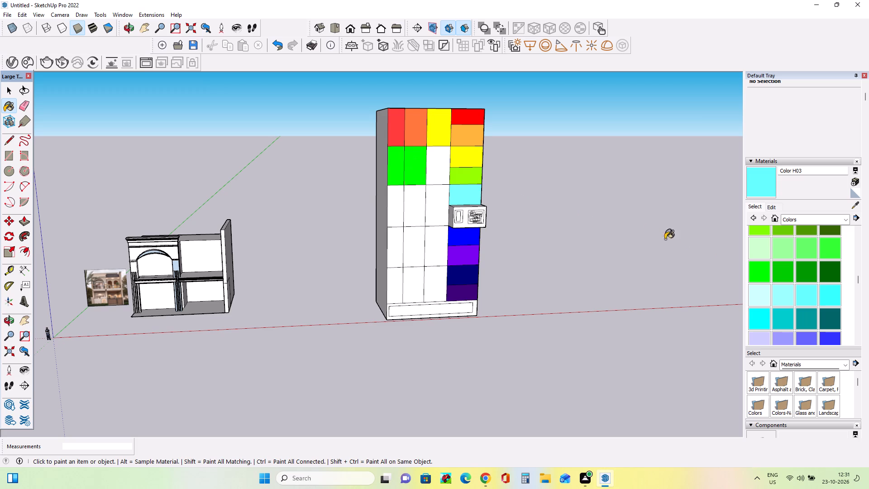
# Paint the third panel from the left in the second row blue with Color I05.
pyautogui.scroll(-1, 802, 286)
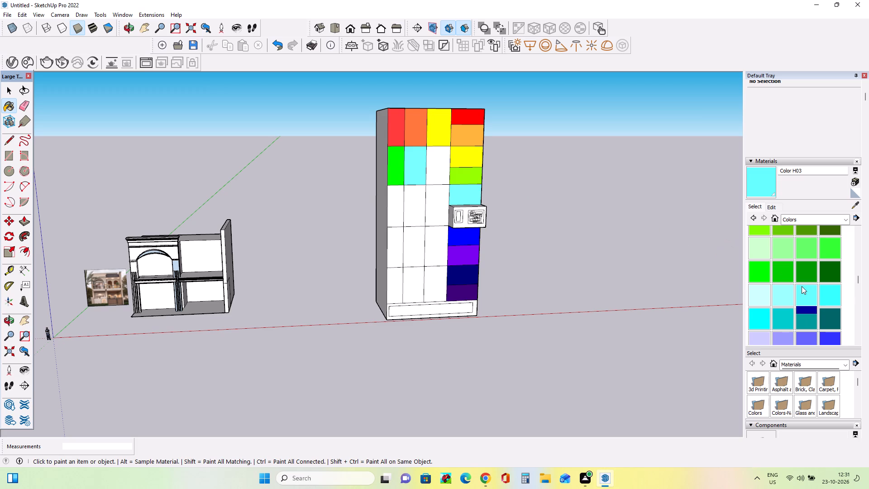
pyautogui.click(802, 286)
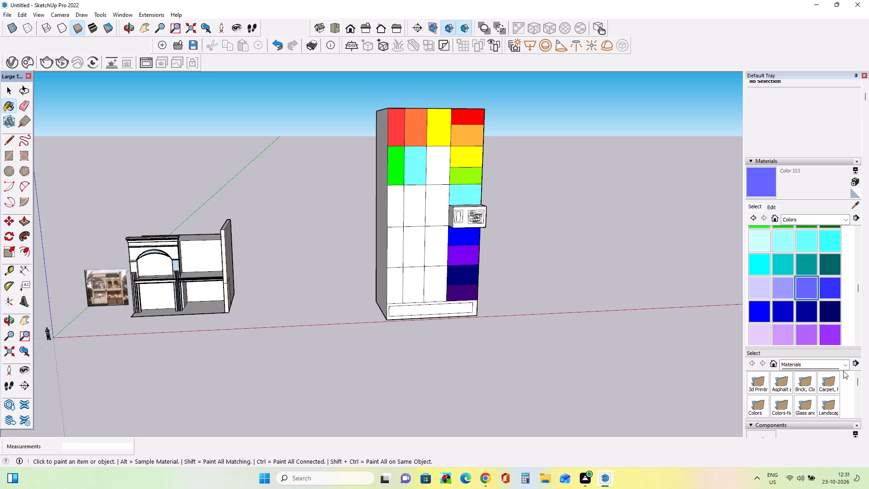
pyautogui.click(761, 306)
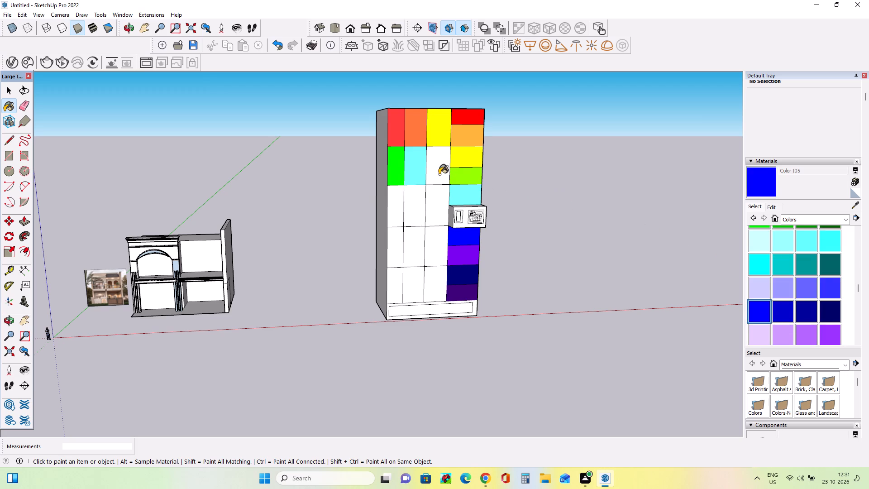
pyautogui.click(439, 174)
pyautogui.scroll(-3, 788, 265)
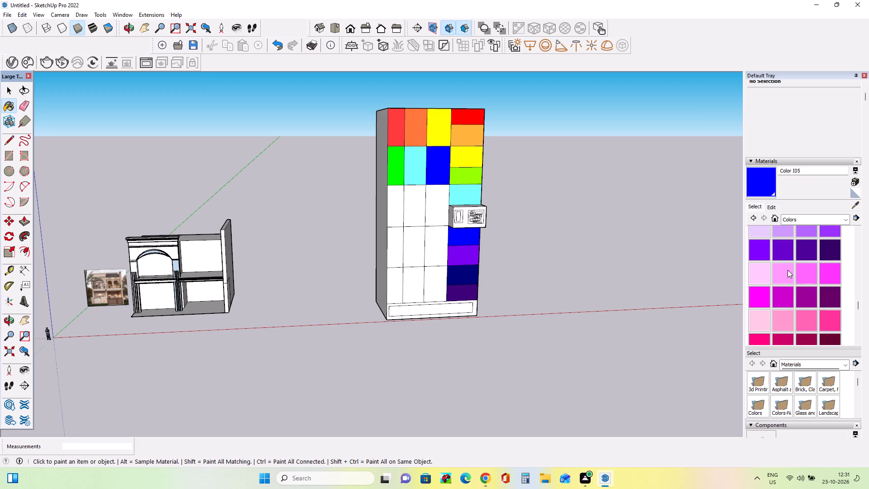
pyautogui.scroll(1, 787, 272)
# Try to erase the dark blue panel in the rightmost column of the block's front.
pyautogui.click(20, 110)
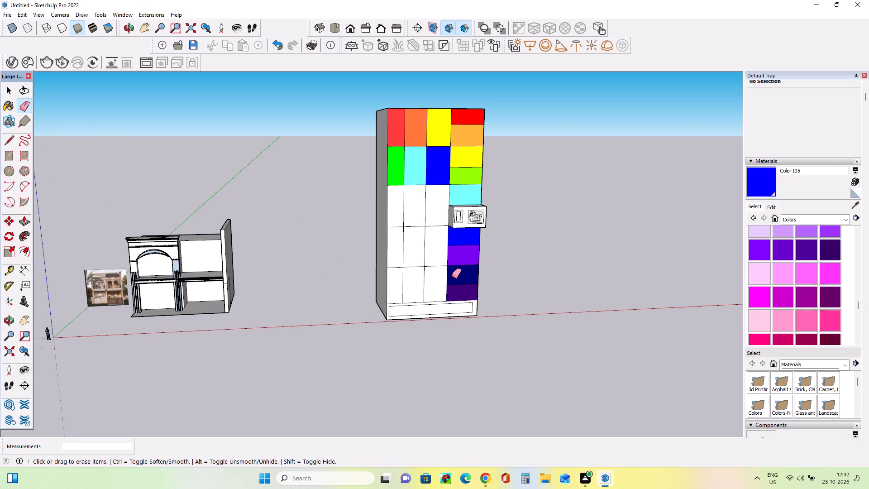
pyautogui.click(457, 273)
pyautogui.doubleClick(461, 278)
# Paint the two lowest panels of the block front's rightmost column, dark purple and dark blue, white with Color M00.
pyautogui.scroll(-2, 741, 254)
pyautogui.scroll(-5, 778, 245)
pyautogui.scroll(2, 774, 251)
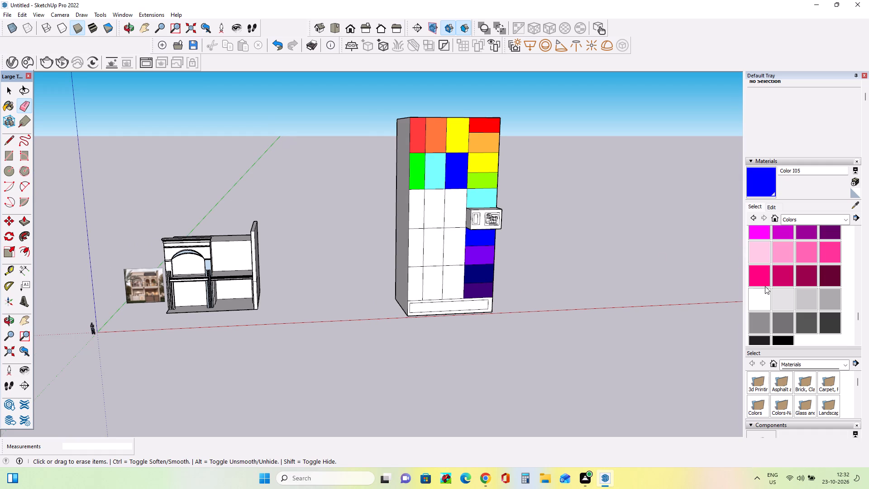
pyautogui.click(766, 294)
pyautogui.click(476, 286)
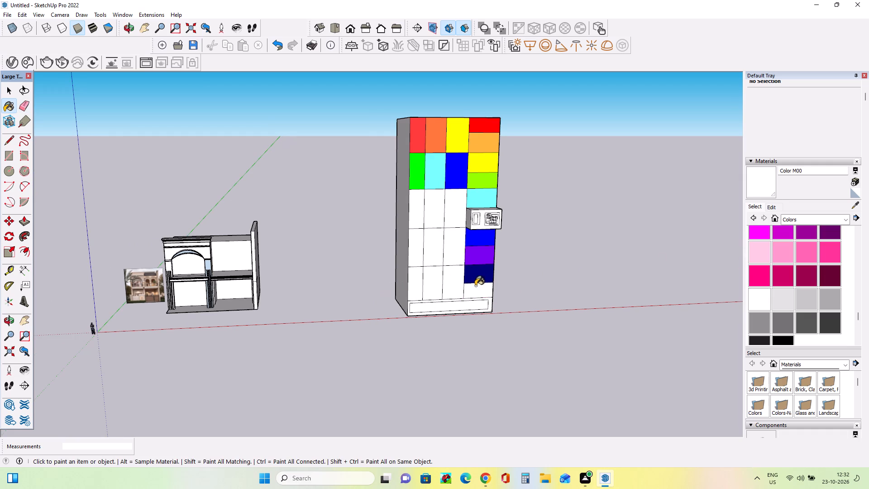
pyautogui.click(476, 283)
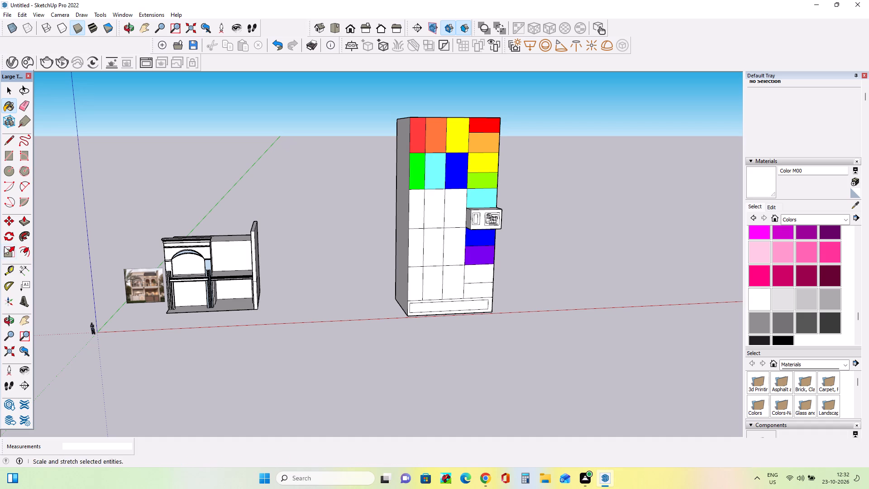
# Erase the dividing edge between the two white panels at the foot of the rightmost column.
pyautogui.click(23, 108)
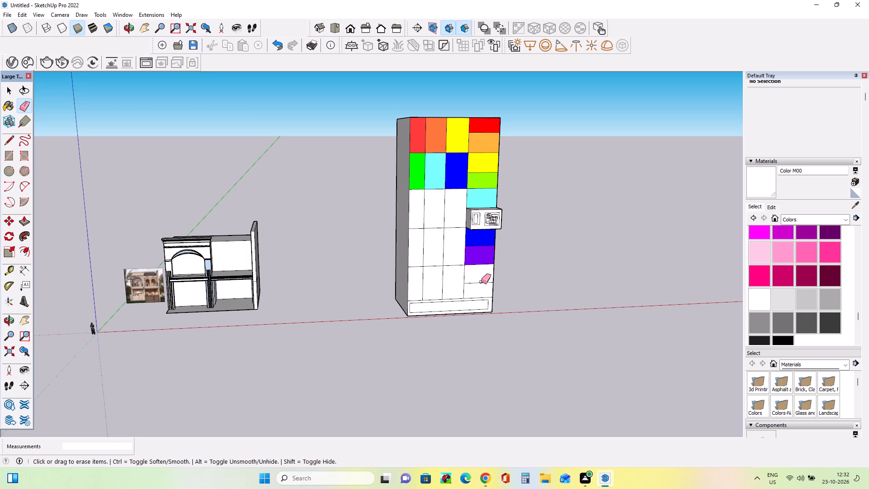
pyautogui.click(481, 282)
# Draw an inset rectangle about 16' 8" by 14' 8" inside the white panel at the foot of the rightmost column.
pyautogui.click(9, 160)
pyautogui.scroll(6, 462, 287)
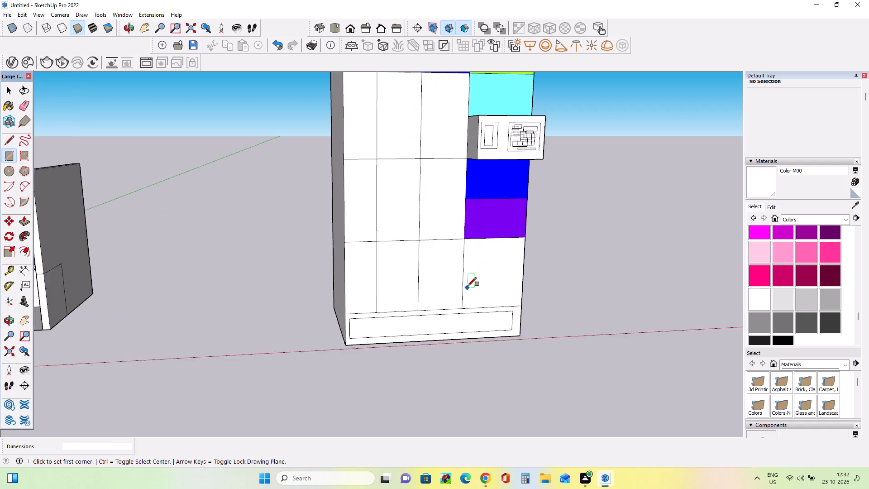
pyautogui.scroll(10, 468, 286)
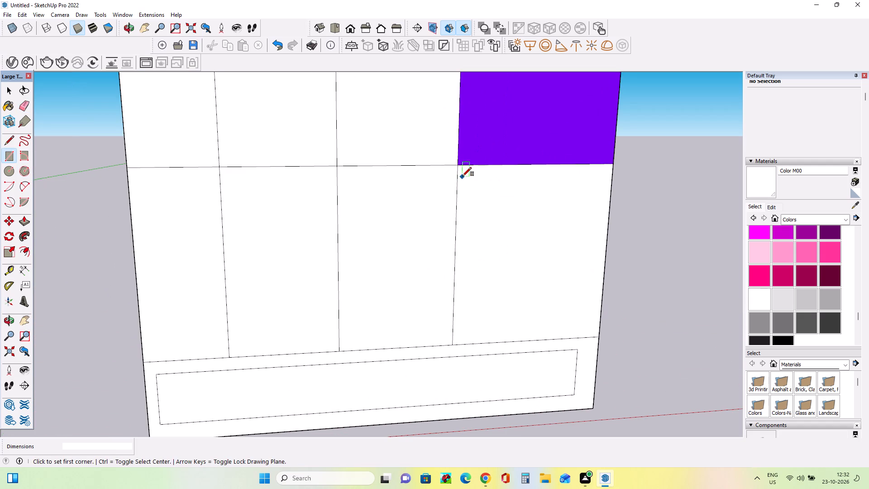
pyautogui.moveTo(465, 176); pyautogui.dragTo(583, 315)
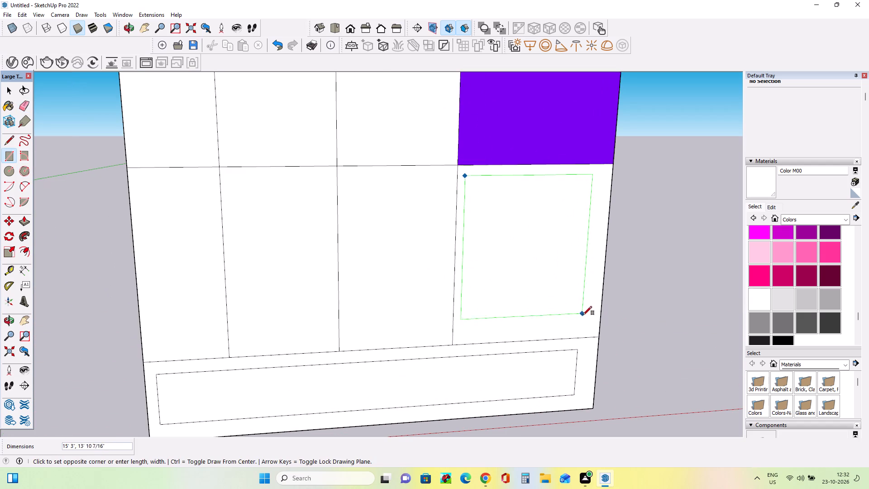
pyautogui.moveTo(583, 315); pyautogui.dragTo(588, 326)
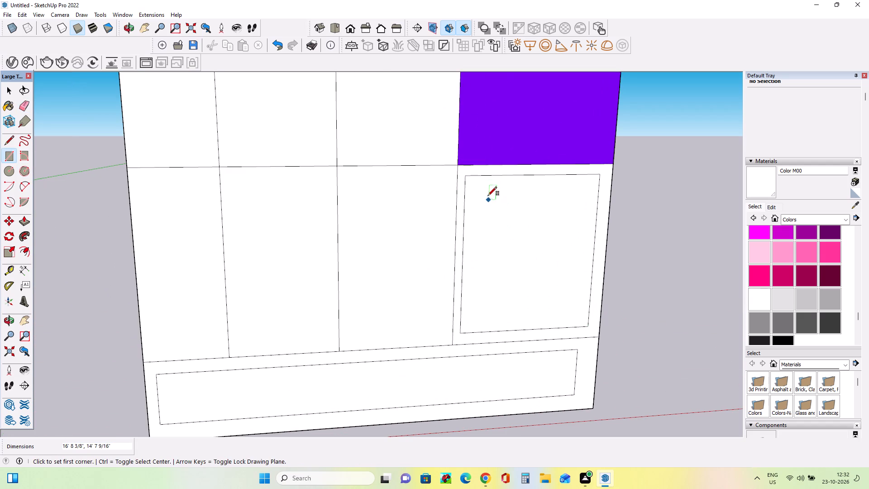
# Nest two smaller rectangles inside the white panel's inset rectangle, about 14' 6" by 11' 11" and about 11' 8" by 9' 6".
pyautogui.moveTo(479, 184); pyautogui.dragTo(562, 276)
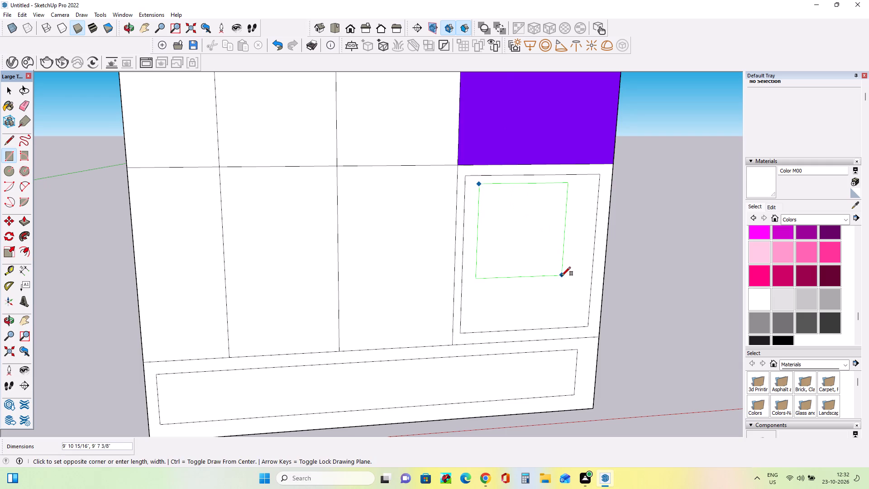
pyautogui.moveTo(562, 276); pyautogui.dragTo(578, 315)
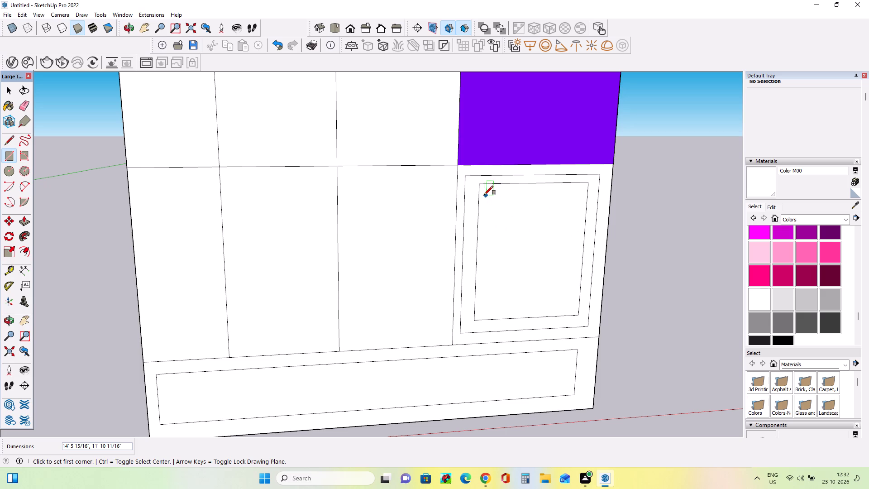
pyautogui.moveTo(486, 199); pyautogui.dragTo(571, 280)
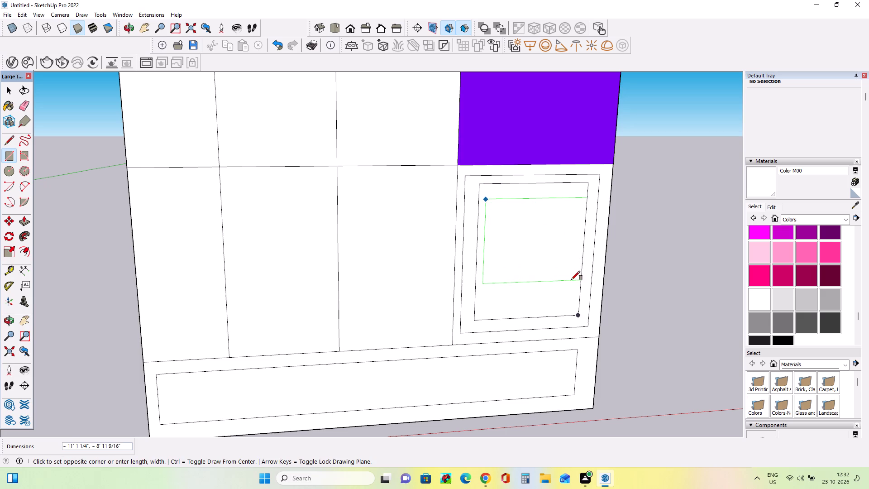
pyautogui.moveTo(571, 280); pyautogui.dragTo(565, 288)
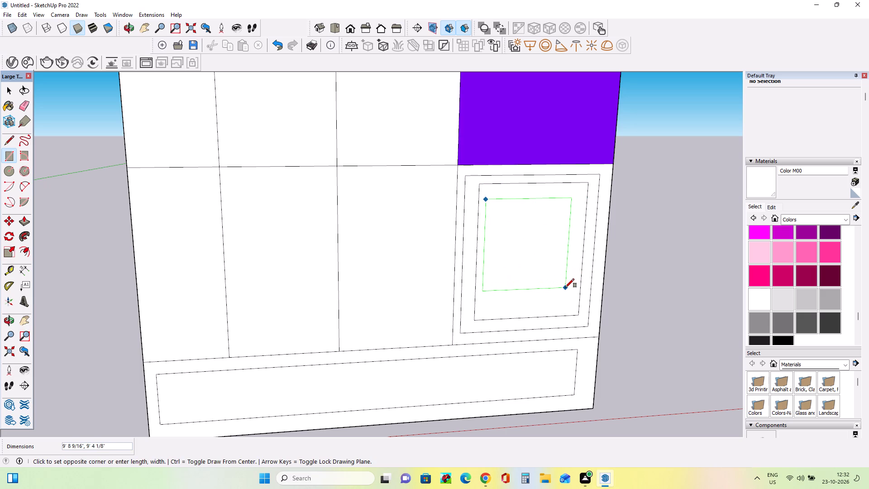
pyautogui.moveTo(565, 288); pyautogui.dragTo(571, 301)
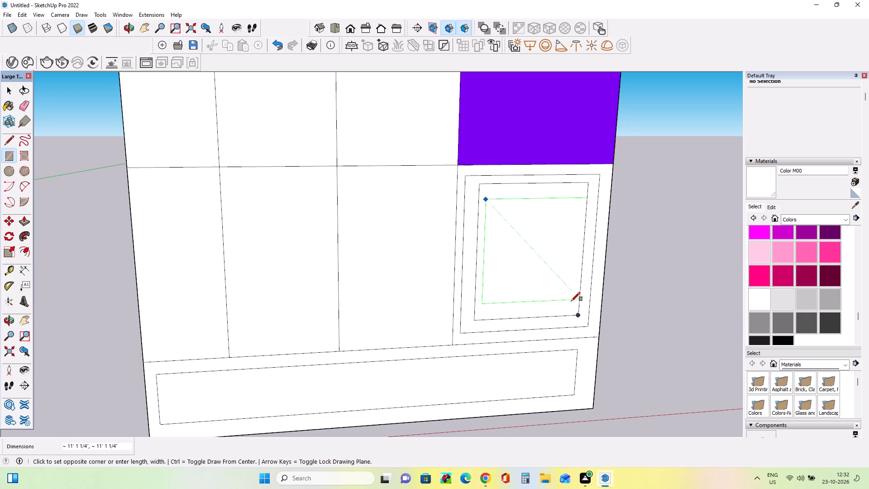
pyautogui.moveTo(571, 301); pyautogui.dragTo(566, 305)
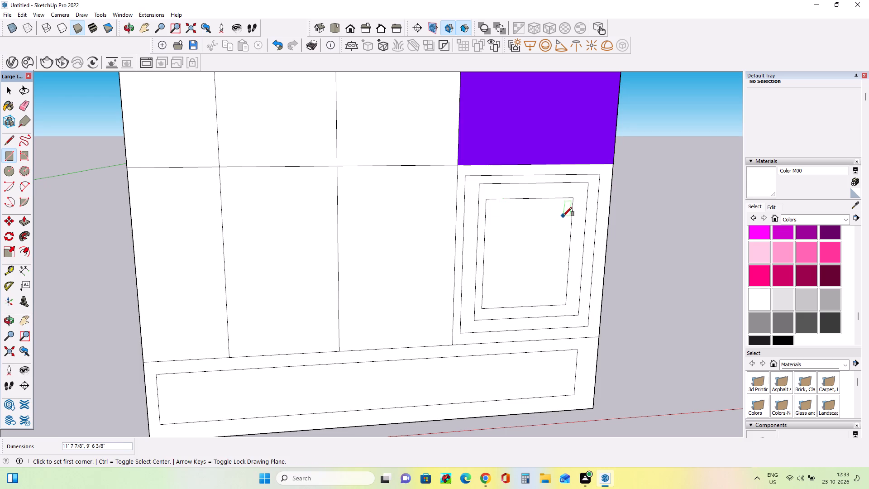
# Nest two more rectangles inside the innermost one, about 9' 3" by 7' and about 6' 4" by 4' 10".
pyautogui.moveTo(497, 209); pyautogui.dragTo(544, 277)
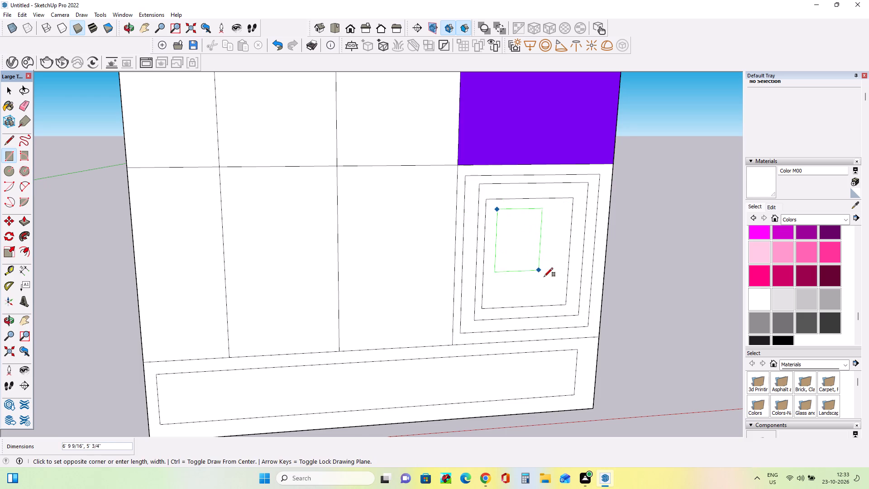
pyautogui.moveTo(544, 277); pyautogui.dragTo(555, 293)
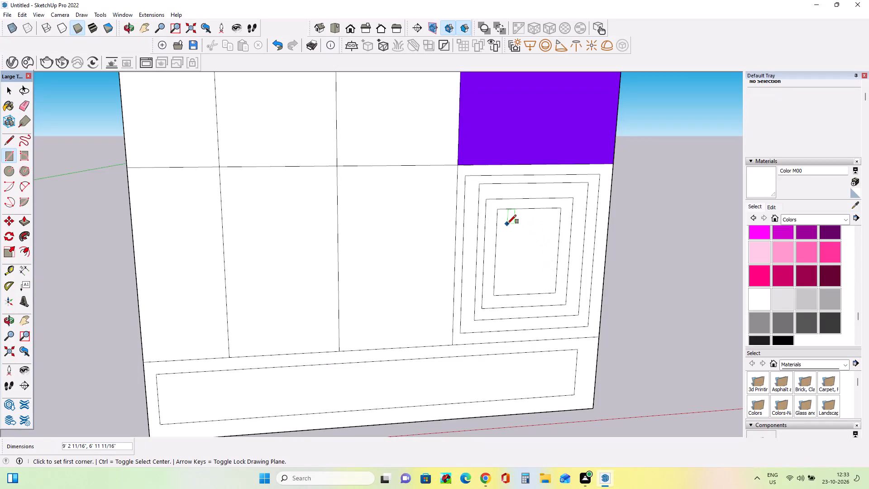
pyautogui.moveTo(507, 223); pyautogui.dragTo(549, 279)
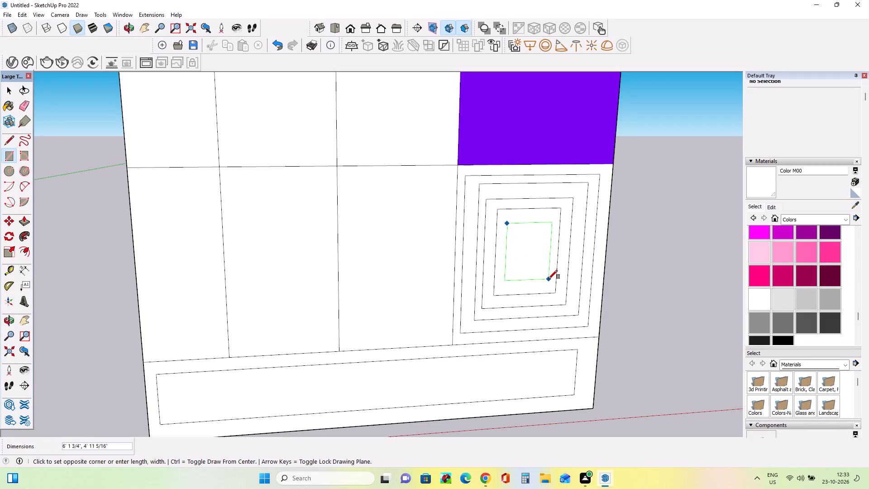
pyautogui.moveTo(549, 279); pyautogui.dragTo(548, 280)
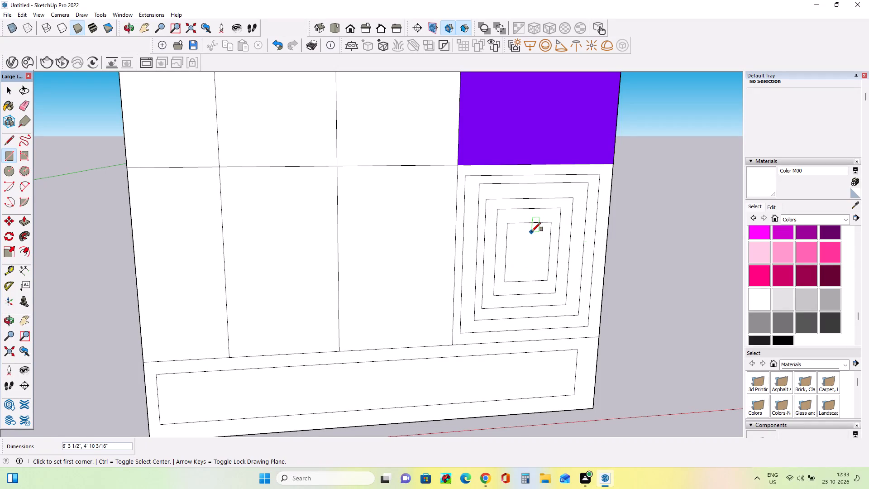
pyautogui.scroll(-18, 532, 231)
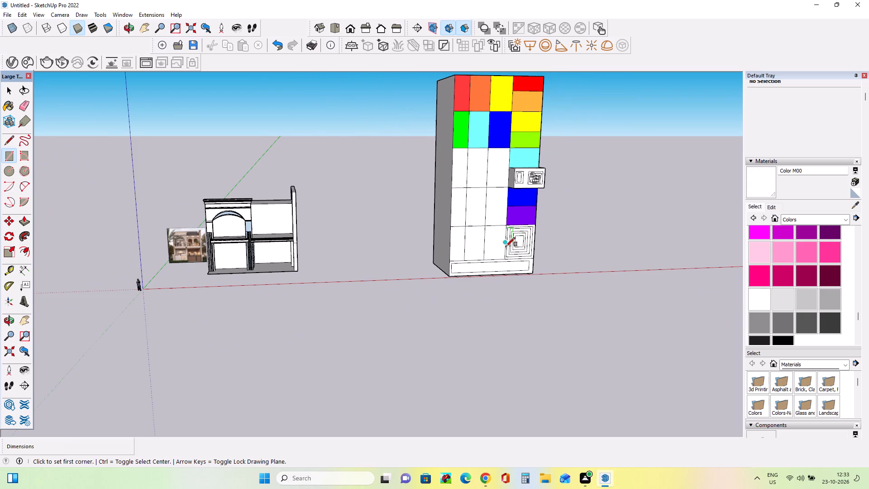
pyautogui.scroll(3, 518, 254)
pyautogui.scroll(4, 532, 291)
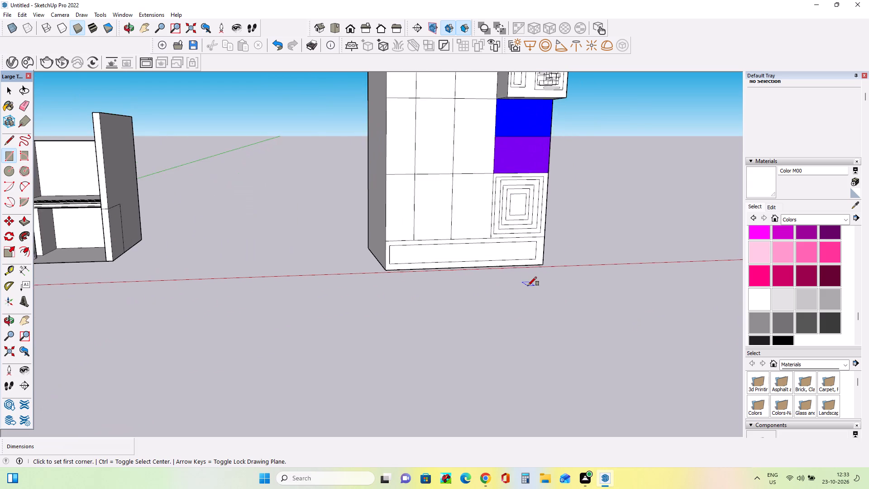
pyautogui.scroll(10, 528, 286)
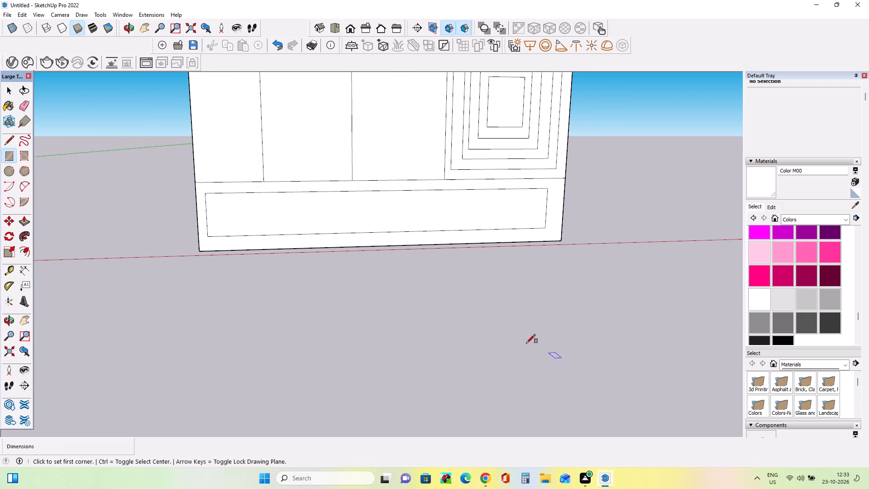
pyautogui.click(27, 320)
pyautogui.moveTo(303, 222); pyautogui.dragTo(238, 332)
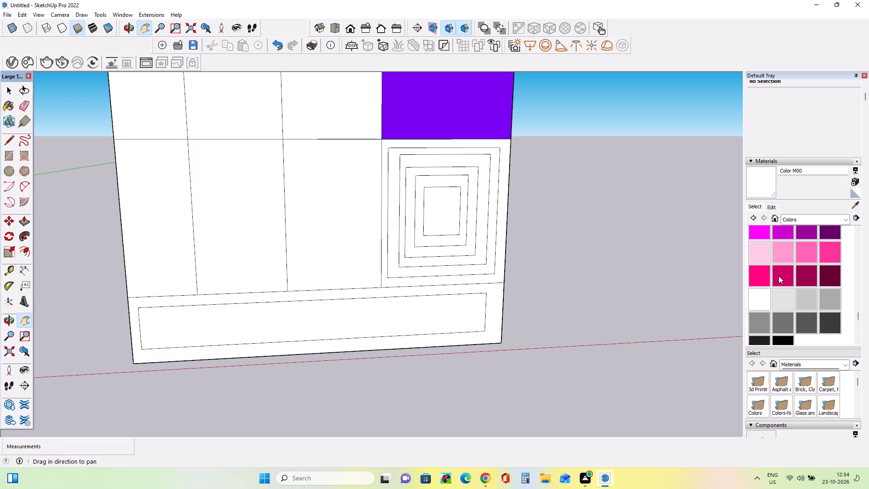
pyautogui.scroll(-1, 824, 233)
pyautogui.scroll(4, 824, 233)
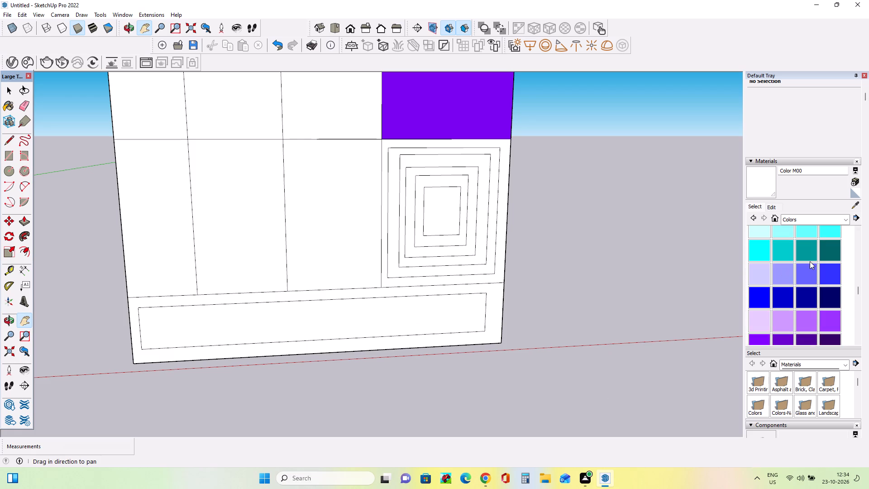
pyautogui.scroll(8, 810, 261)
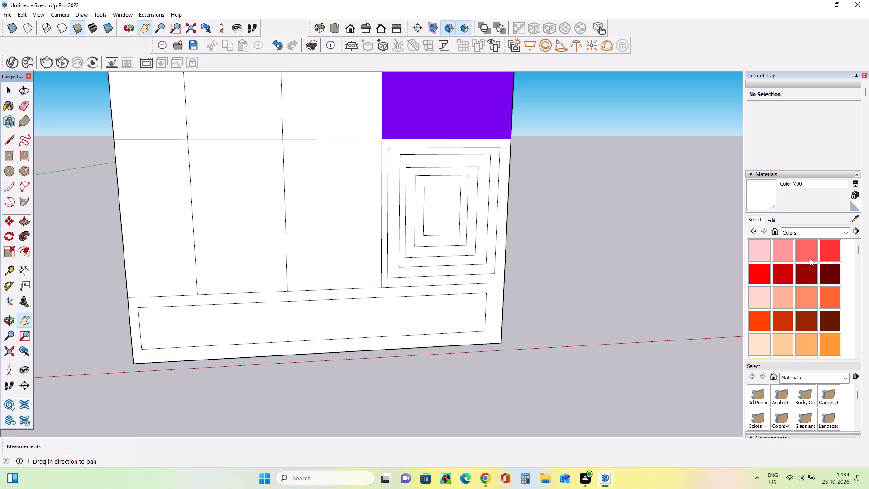
# Undo the three innermost nested rectangles in the white panel at the foot of the rightmost column.
pyautogui.hotkey('ctrl', 'z')
pyautogui.hotkey('ctrl', 'z')
pyautogui.hotkey('ctrl', 'z')
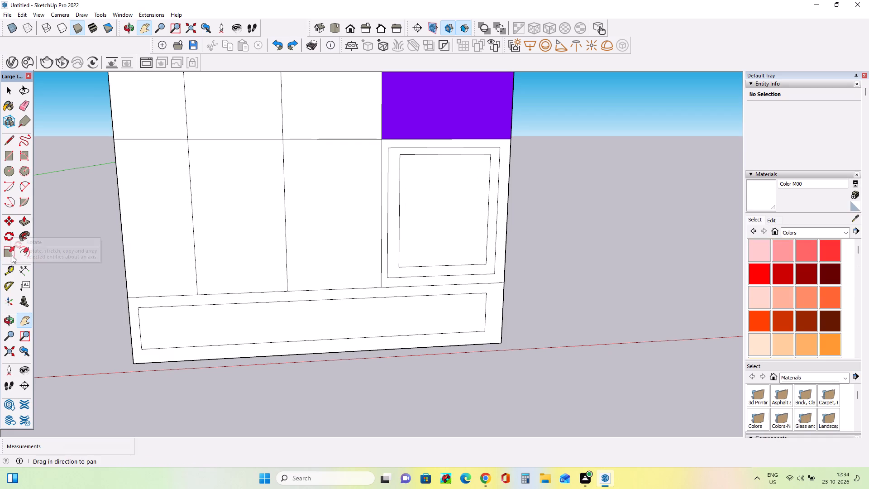
# Start a new 3D text, clear its placeholder wording and set the letter height to 1'.
pyautogui.click(24, 297)
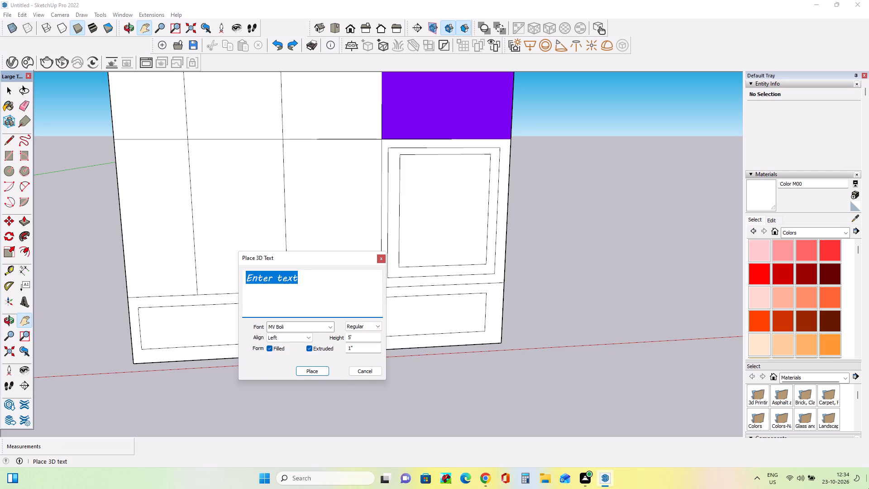
pyautogui.press('Delete')
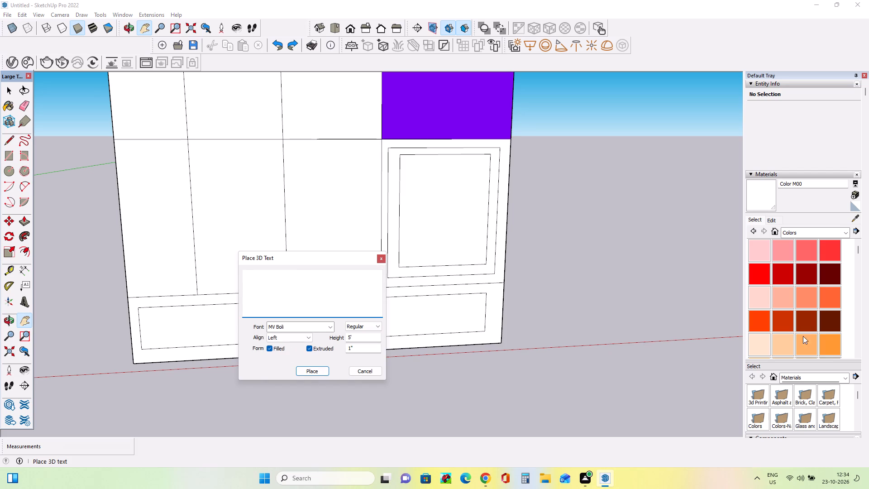
pyautogui.click(356, 336)
pyautogui.press('BackSpace')
pyautogui.press('1')
pyautogui.press("'")
pyautogui.press('BackSpace')
pyautogui.press('BackSpace')
pyautogui.press('BackSpace')
pyautogui.press('1')
pyautogui.press("'")
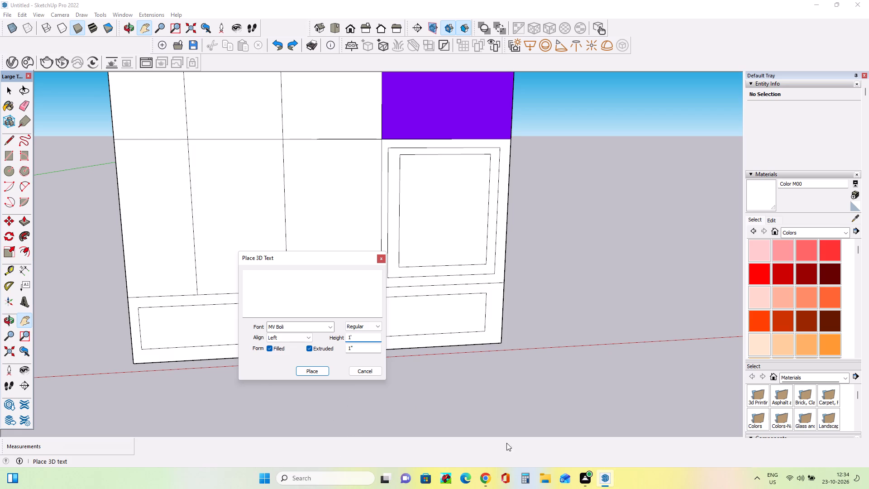
pyautogui.press('k')
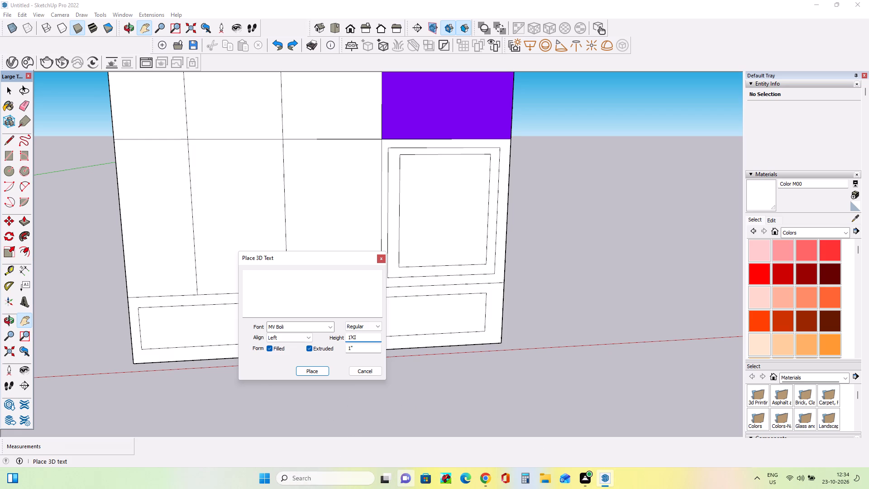
pyautogui.press('c')
pyautogui.press('k')
pyautogui.press('BackSpace')
pyautogui.press('BackSpace')
pyautogui.press('BackSpace')
pyautogui.press('BackSpace')
pyautogui.press('BackSpace')
pyautogui.press("'")
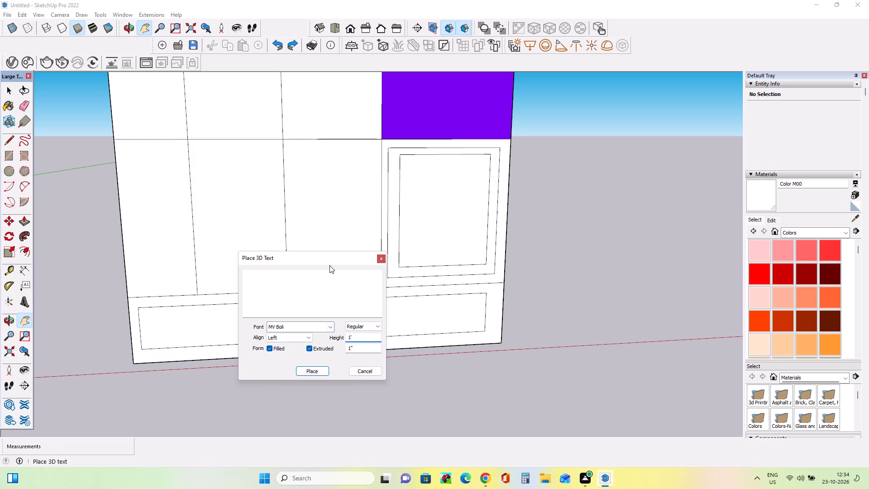
# Enter KICK as the 3D text and place it inside the inner rectangle of the rightmost column's bottom white panel.
pyautogui.click(314, 284)
pyautogui.press('k')
pyautogui.press('i')
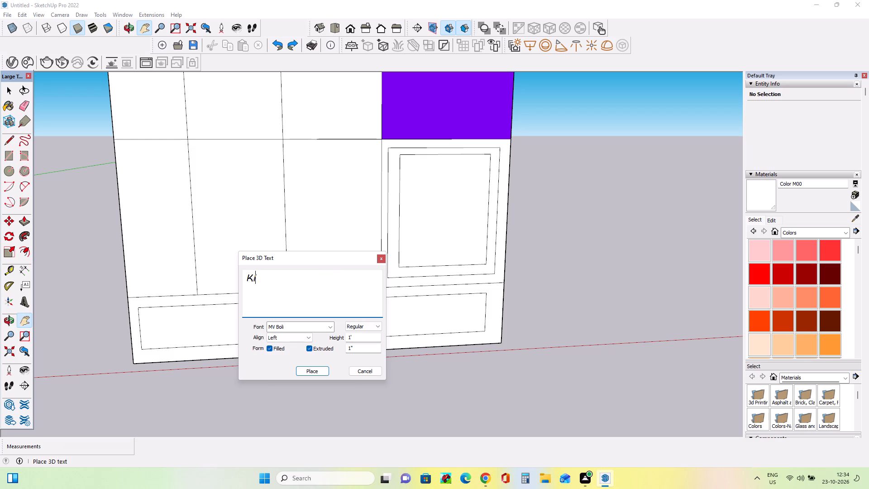
pyautogui.press('c')
pyautogui.press('k')
pyautogui.press('space')
pyautogui.click(319, 375)
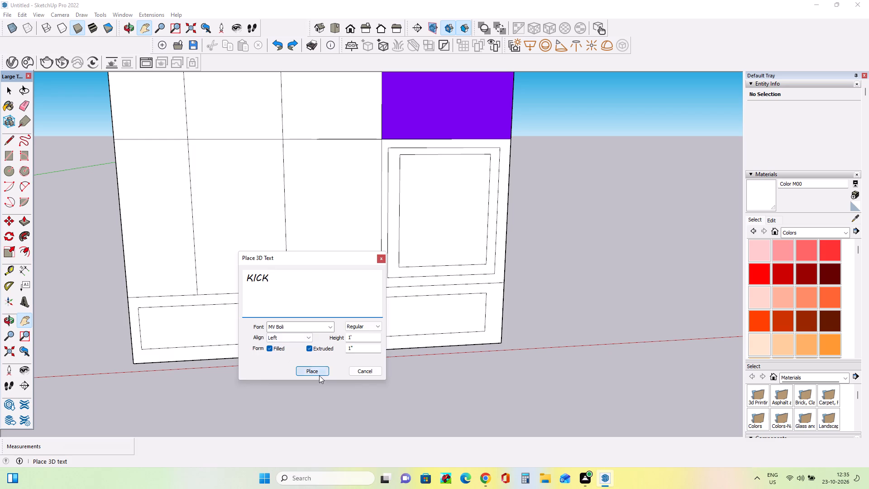
pyautogui.click(430, 217)
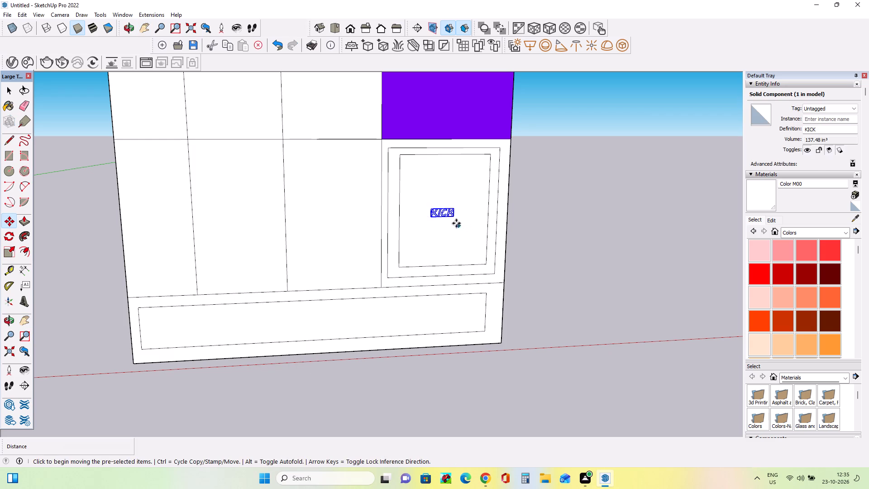
# Move the KICK text about 4 9/16" sideways towards the middle of the inner rectangle and deselect it.
pyautogui.moveTo(455, 220); pyautogui.dragTo(452, 216)
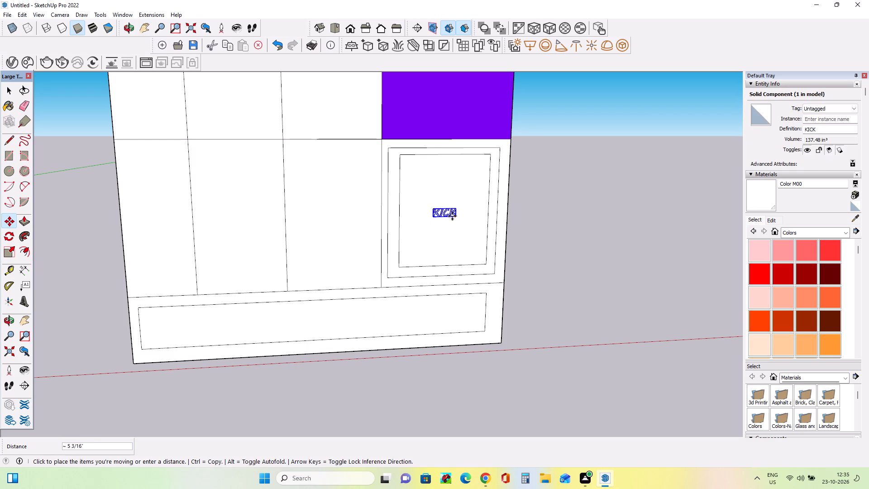
pyautogui.moveTo(452, 216); pyautogui.dragTo(453, 215)
pyautogui.click(455, 216)
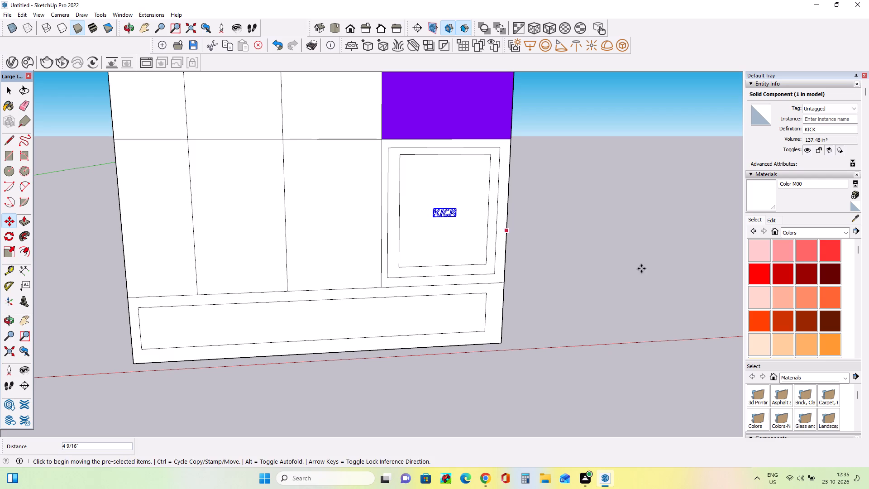
pyautogui.rightClick(615, 257)
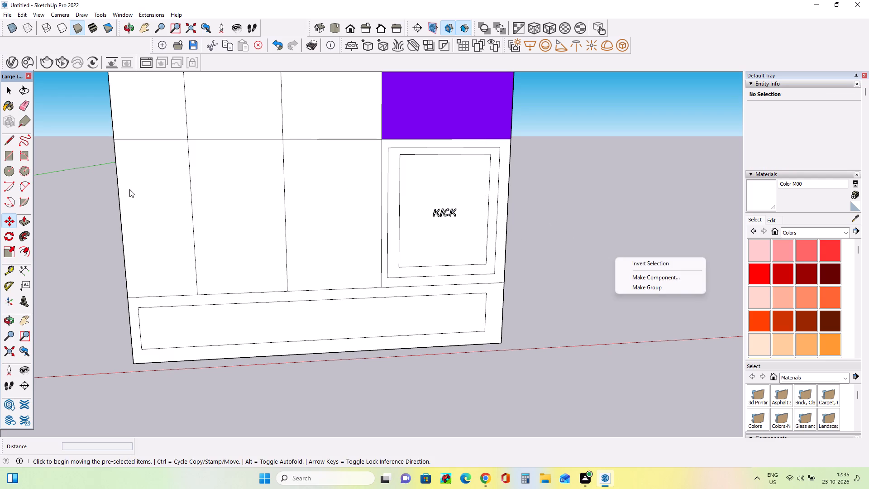
pyautogui.scroll(8, 170, 215)
pyautogui.scroll(-19, 170, 215)
pyautogui.click(655, 177)
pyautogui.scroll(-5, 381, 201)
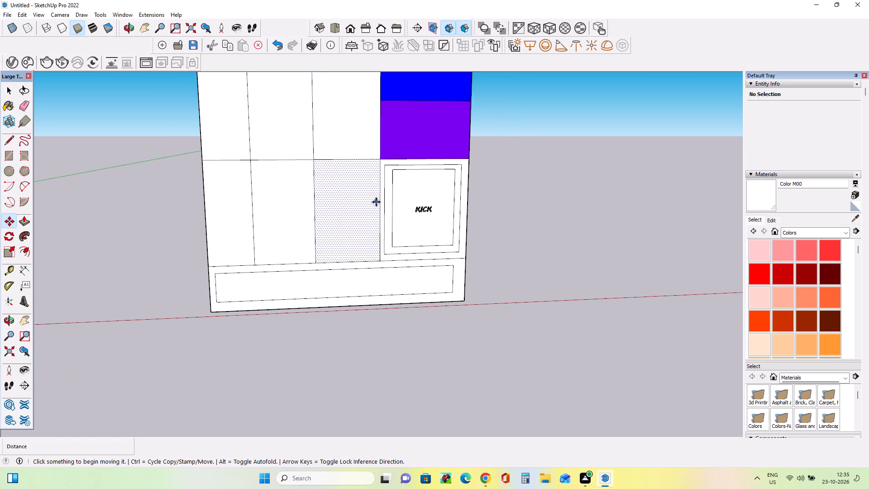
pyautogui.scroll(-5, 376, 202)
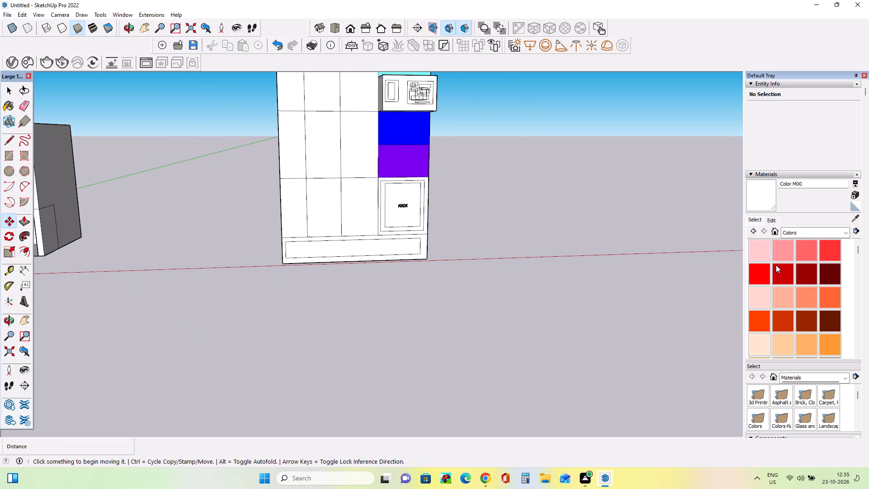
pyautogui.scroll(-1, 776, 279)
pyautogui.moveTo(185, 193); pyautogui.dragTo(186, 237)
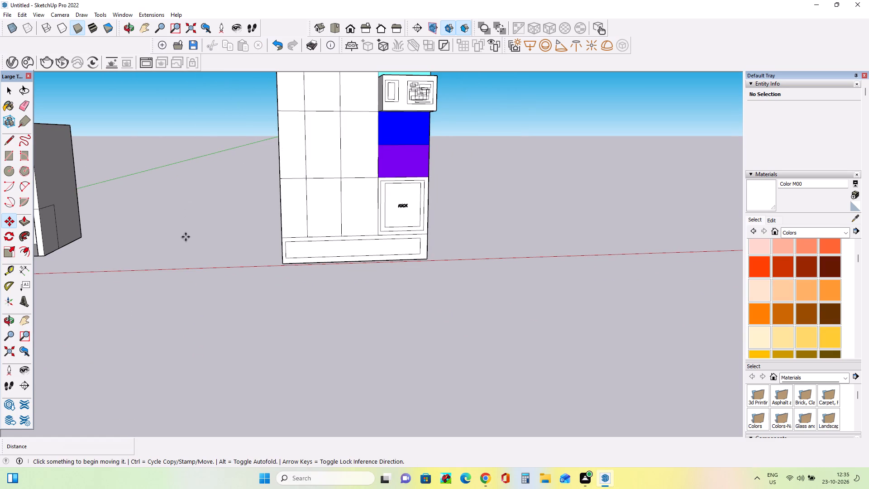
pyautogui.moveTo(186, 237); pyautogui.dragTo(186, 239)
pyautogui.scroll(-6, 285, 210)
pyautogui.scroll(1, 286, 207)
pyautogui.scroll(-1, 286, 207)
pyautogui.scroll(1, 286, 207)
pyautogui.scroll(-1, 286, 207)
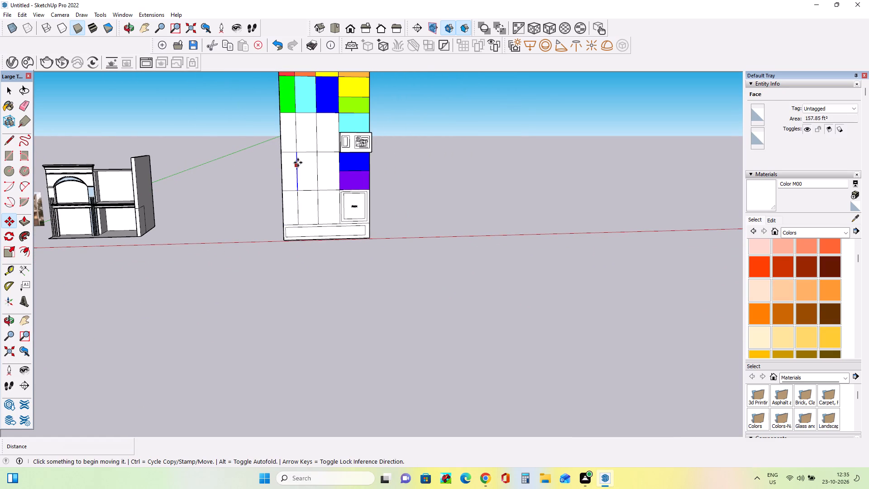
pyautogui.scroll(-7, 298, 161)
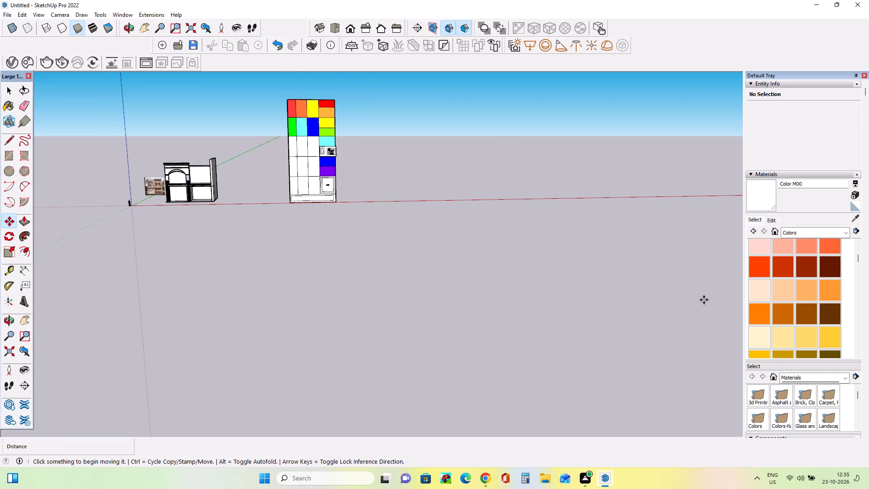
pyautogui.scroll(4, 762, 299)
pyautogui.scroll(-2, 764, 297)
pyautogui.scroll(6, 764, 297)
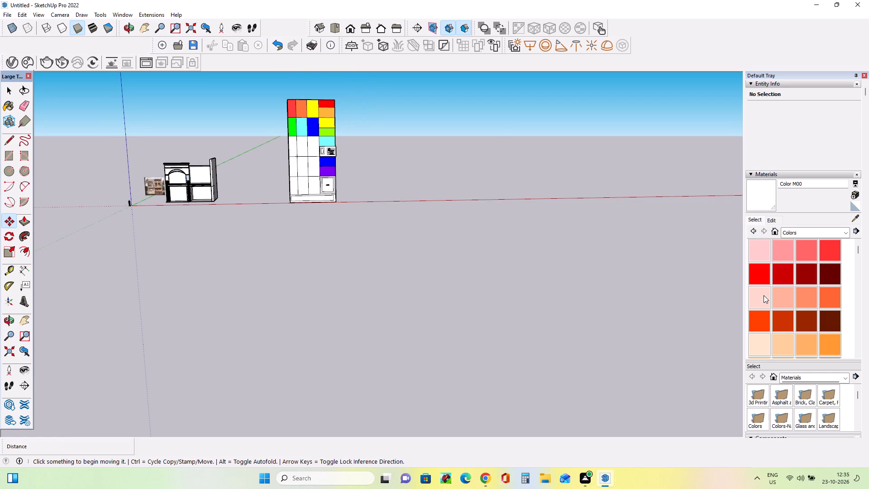
# Paint the third panel from the top in the block's leftmost column purple with Color K07.
pyautogui.scroll(18, 764, 295)
pyautogui.scroll(-8, 787, 290)
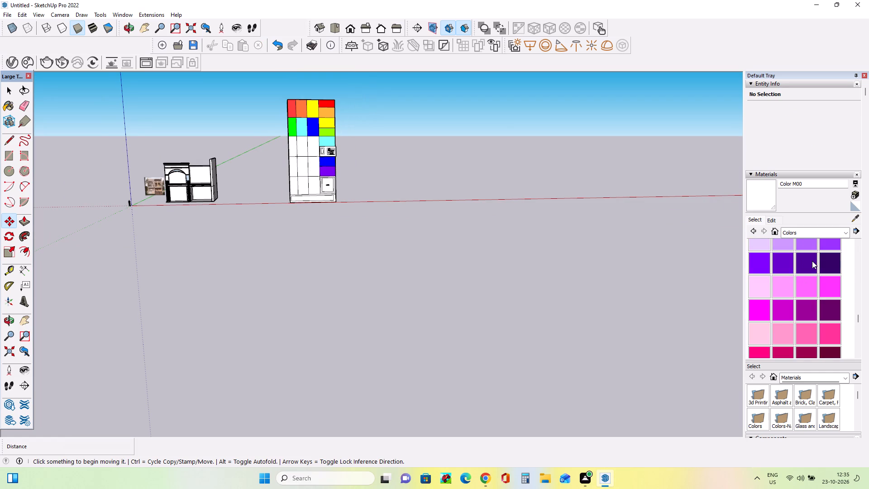
pyautogui.click(814, 302)
pyautogui.click(806, 307)
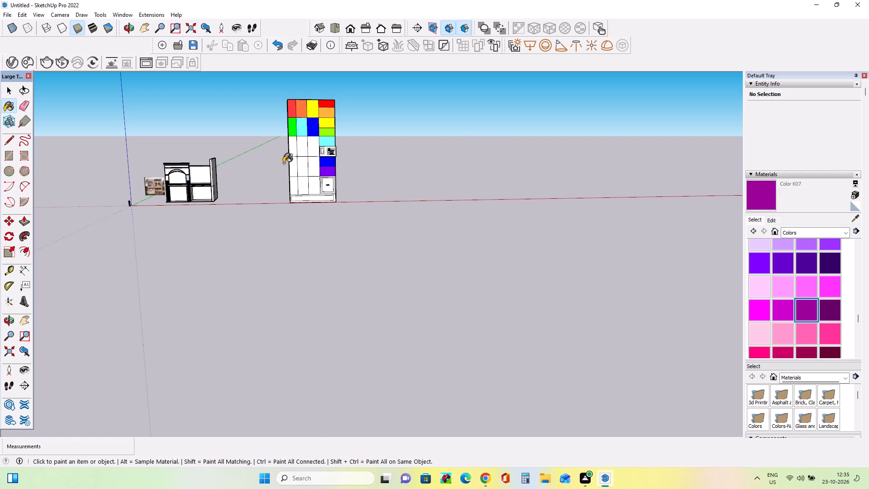
pyautogui.click(294, 151)
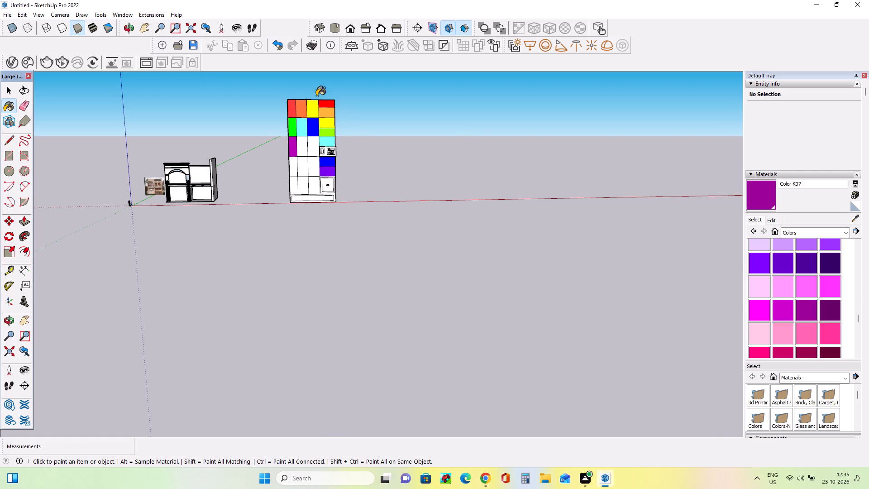
# Paint the third-row panels of the second and third columns red with Color A05 and orange with Color B04.
pyautogui.scroll(15, 802, 299)
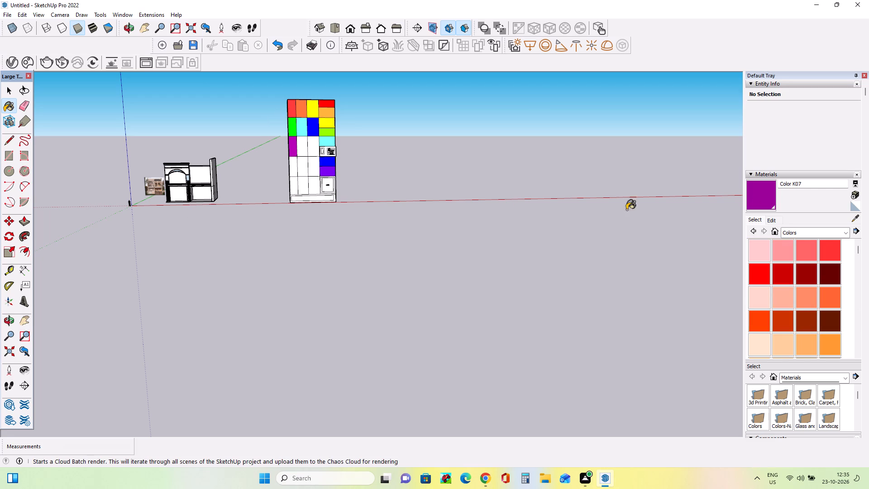
pyautogui.click(761, 276)
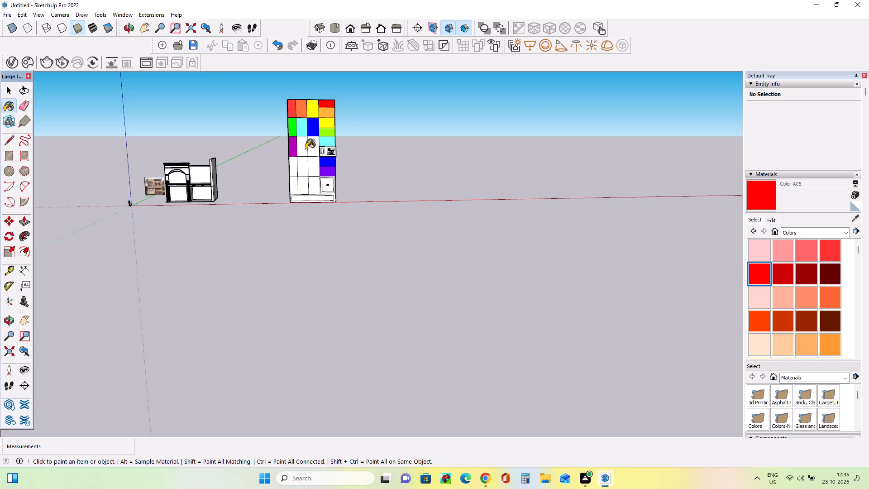
pyautogui.click(301, 144)
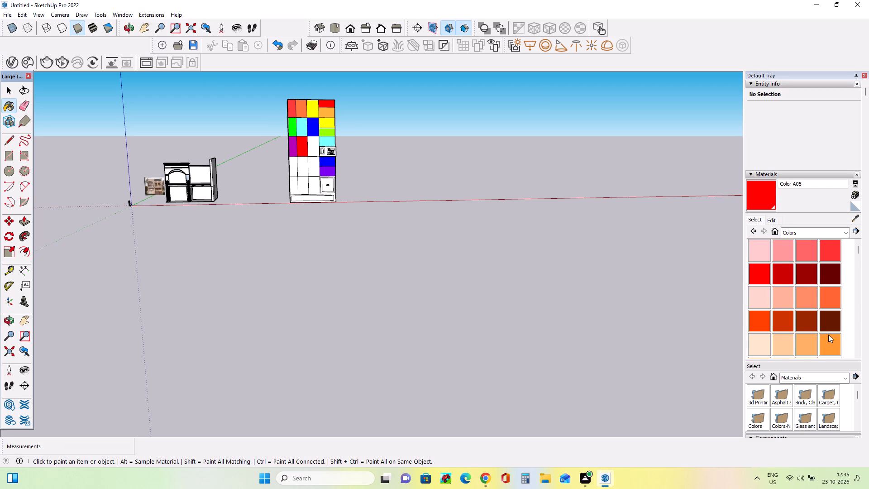
pyautogui.scroll(-3, 830, 333)
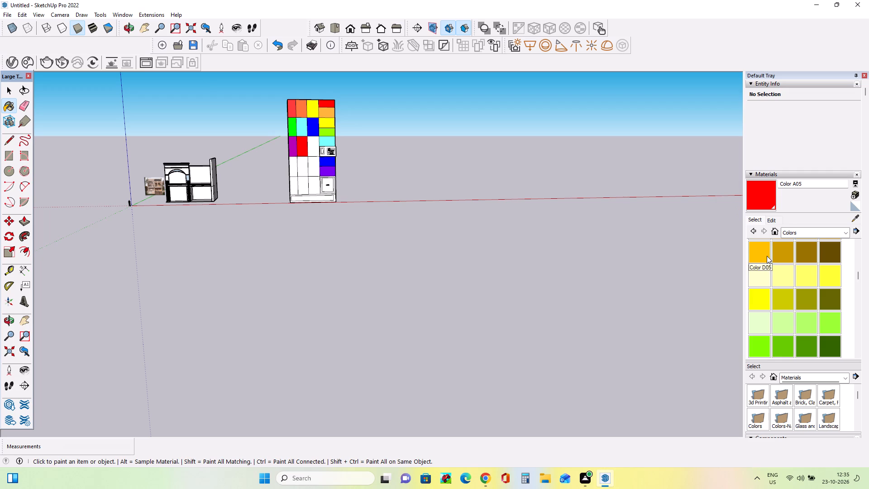
pyautogui.scroll(2, 767, 256)
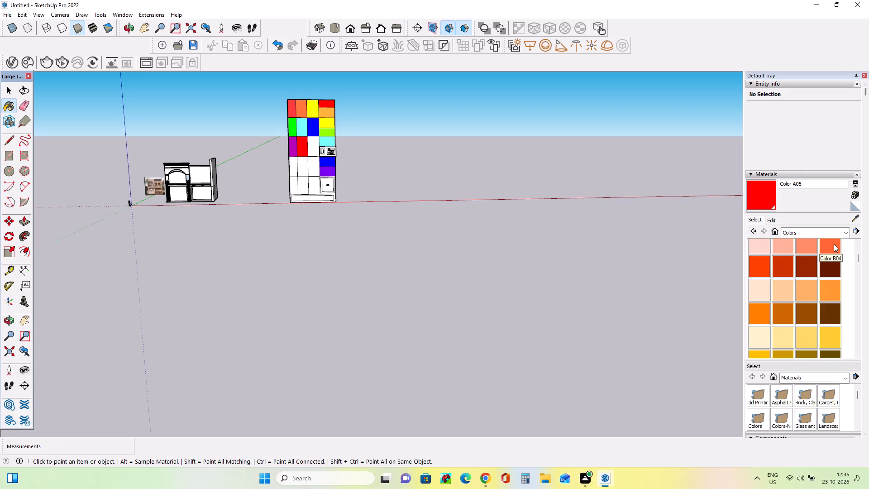
pyautogui.click(833, 244)
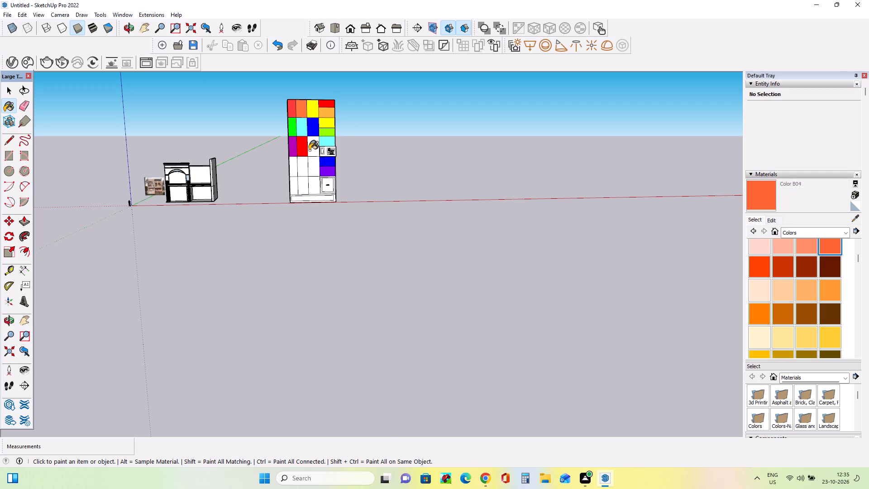
pyautogui.click(310, 151)
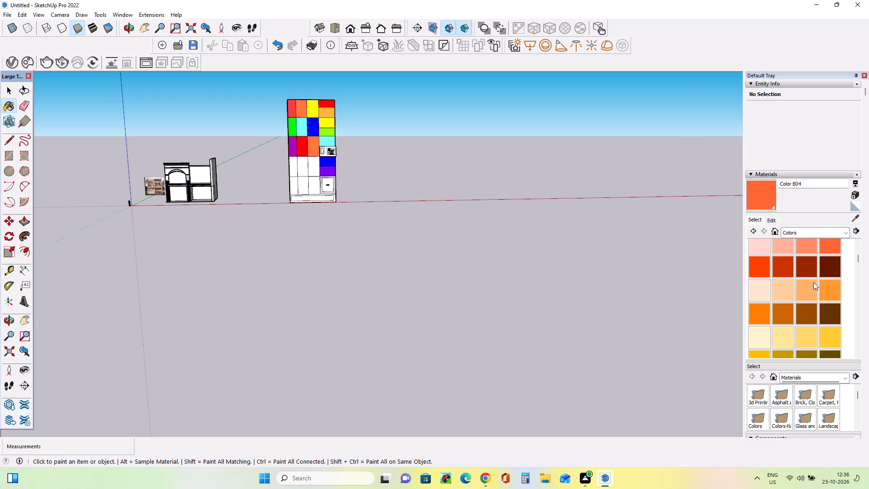
# Paint the fourth-row panels of the first and second columns yellow with Color E05 and green with Color G05.
pyautogui.scroll(-3, 805, 288)
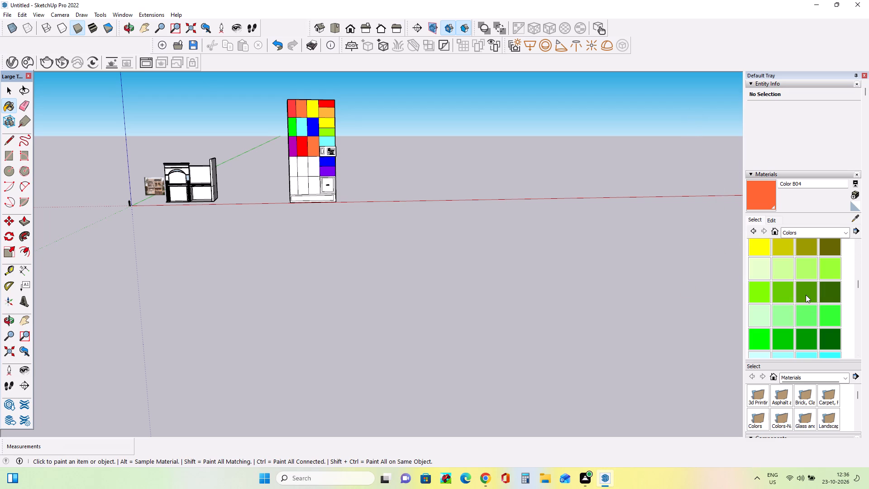
pyautogui.moveTo(770, 250); pyautogui.dragTo(765, 250)
pyautogui.click(291, 169)
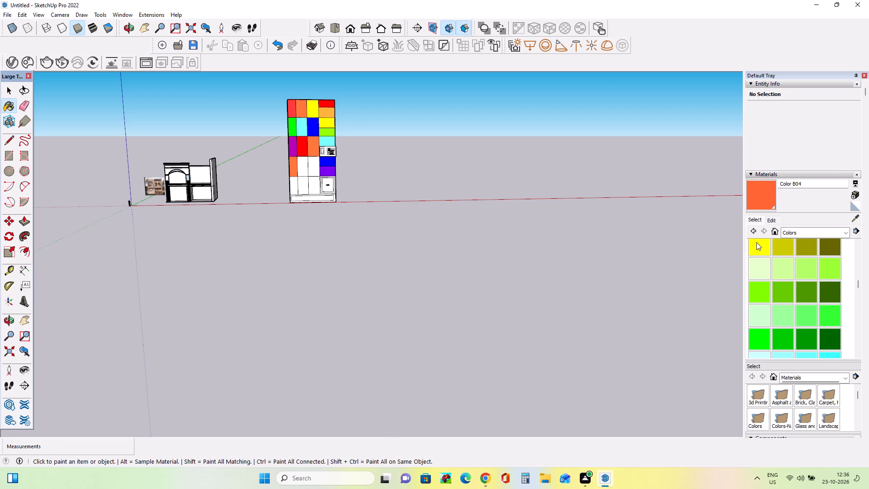
pyautogui.click(762, 245)
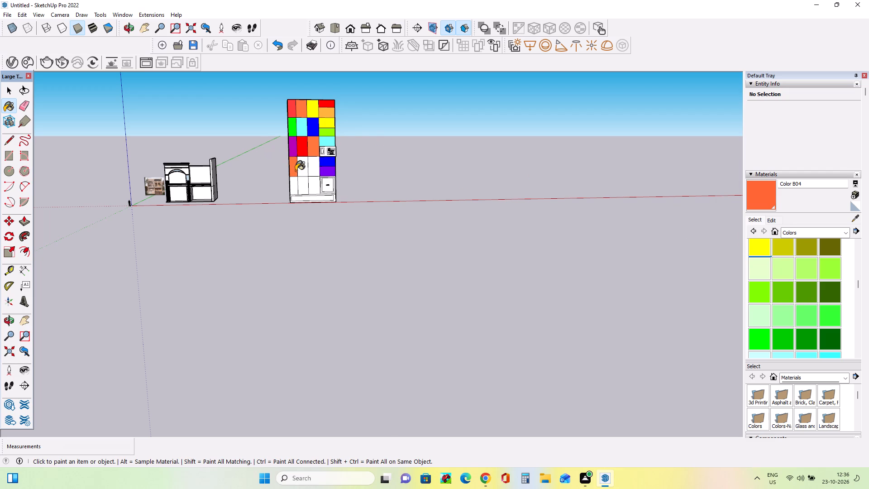
pyautogui.click(296, 171)
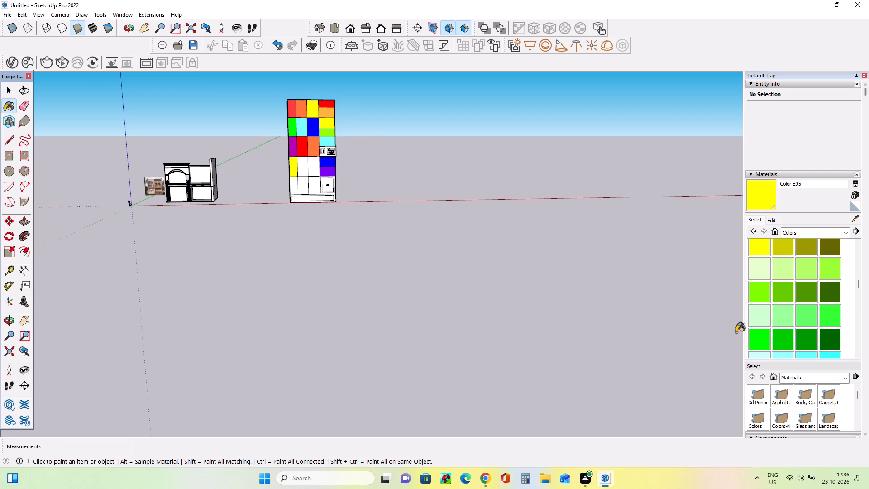
pyautogui.click(752, 338)
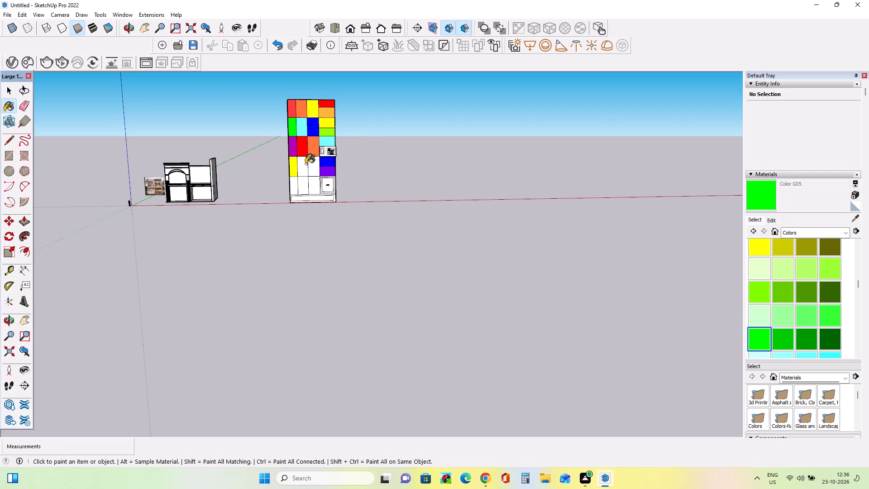
pyautogui.click(306, 164)
# Paint the fourth-row panel of the third column cyan with Color H05.
pyautogui.scroll(-3, 823, 291)
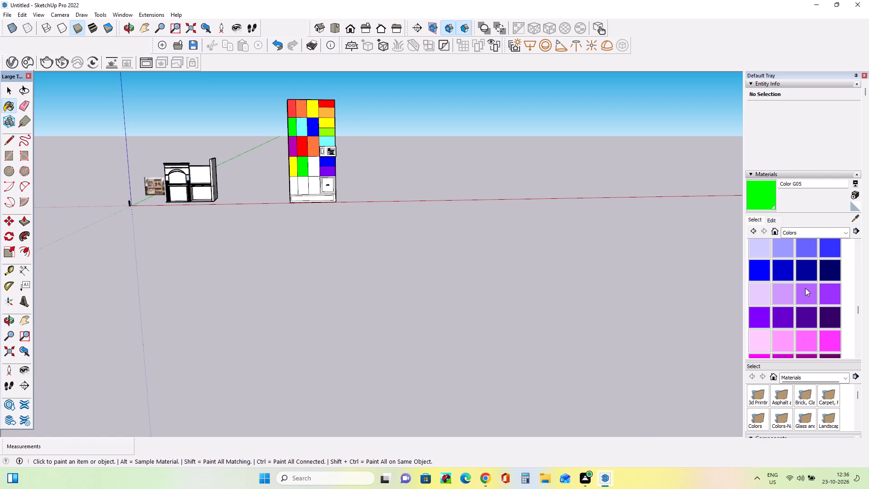
pyautogui.scroll(-2, 813, 272)
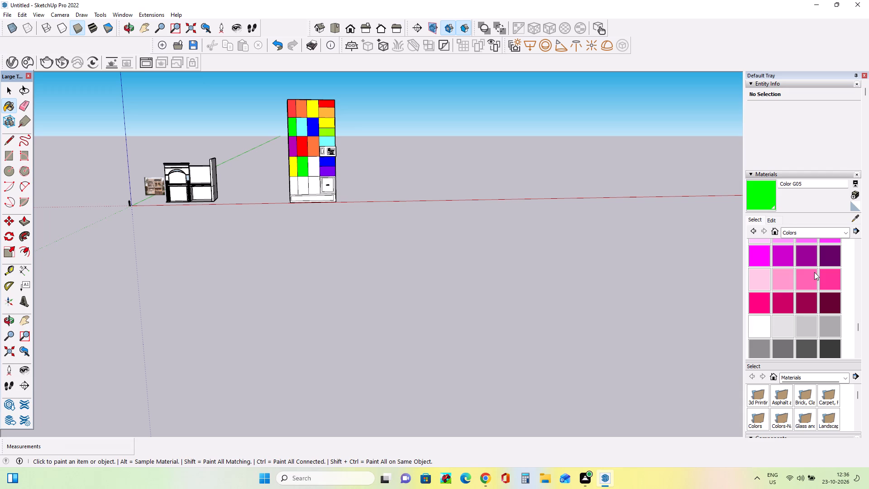
pyautogui.scroll(2, 814, 272)
pyautogui.scroll(-2, 809, 279)
pyautogui.scroll(1, 809, 279)
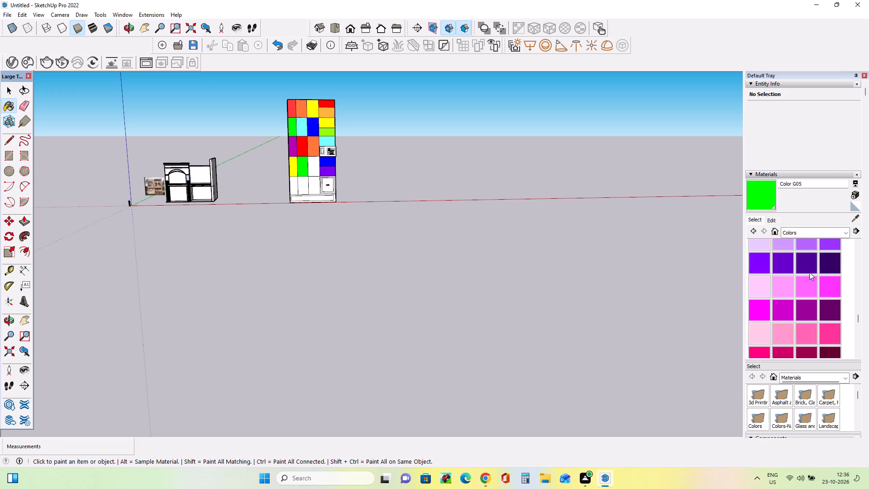
pyautogui.scroll(2, 809, 272)
pyautogui.click(763, 278)
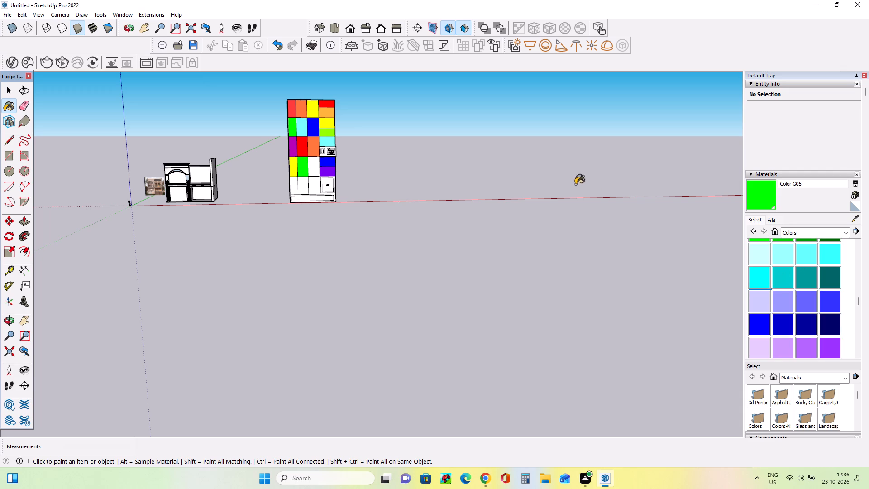
pyautogui.click(313, 168)
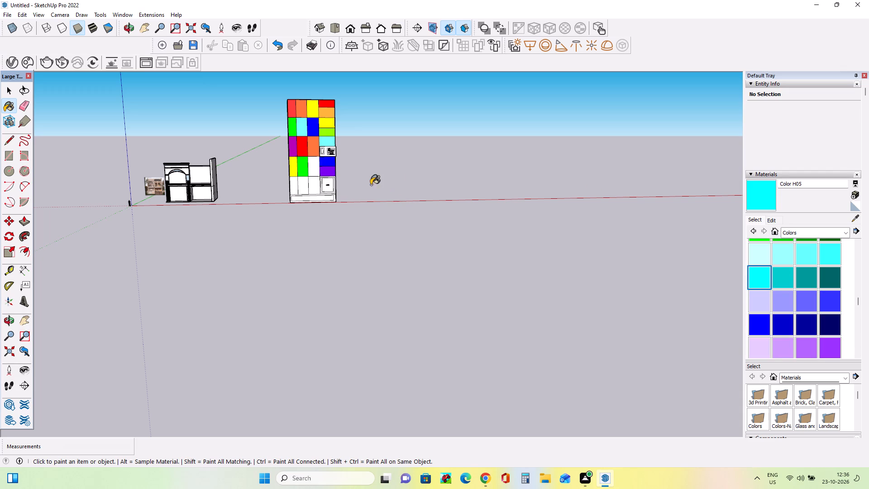
pyautogui.click(312, 168)
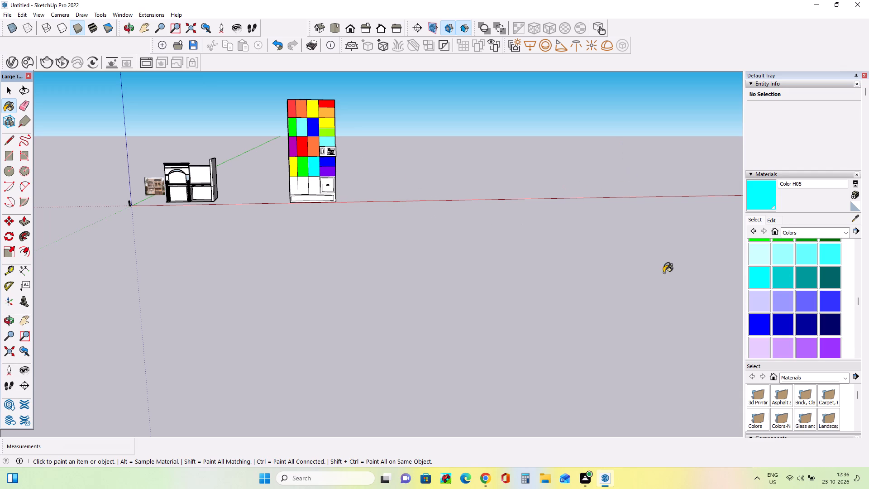
# Paint the bottom-row panels of the first and second columns blue with Color I05 and purple with Color K07.
pyautogui.click(762, 318)
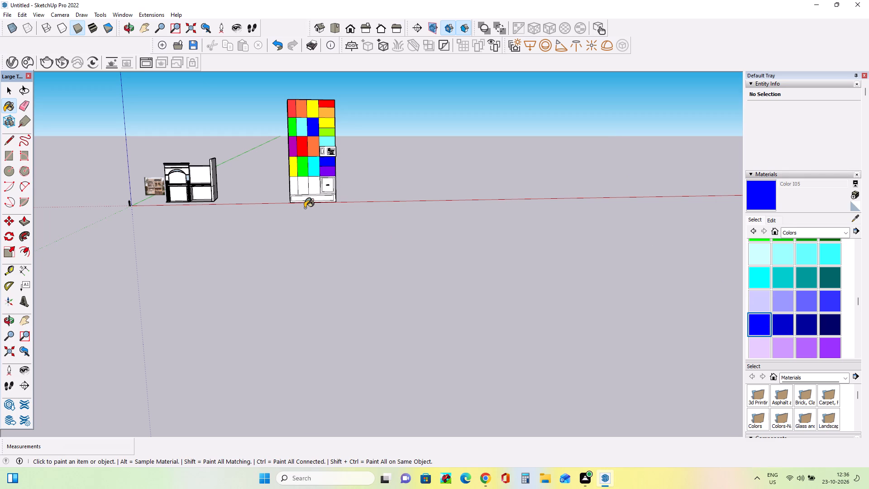
pyautogui.click(292, 190)
pyautogui.scroll(1, 365, 213)
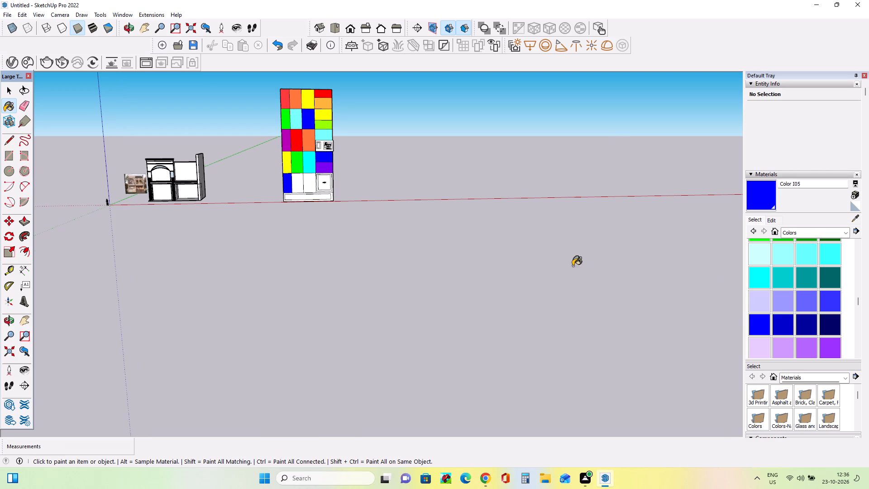
pyautogui.scroll(-4, 766, 313)
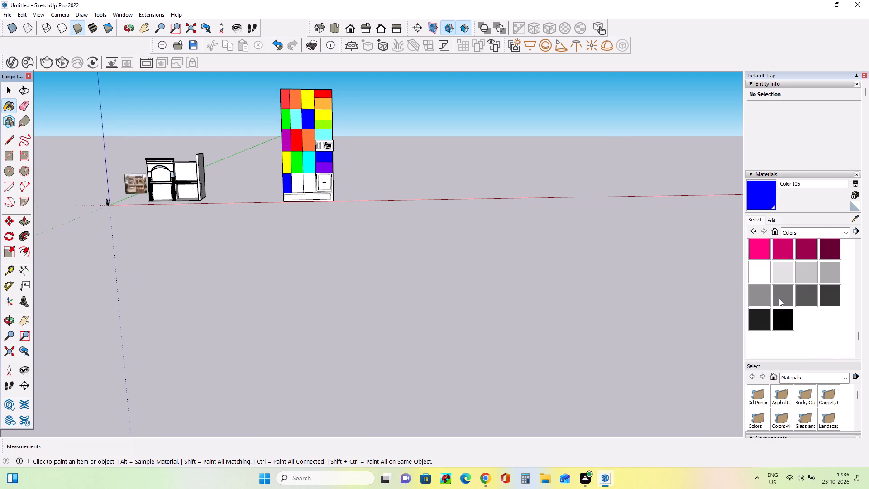
pyautogui.scroll(1, 787, 251)
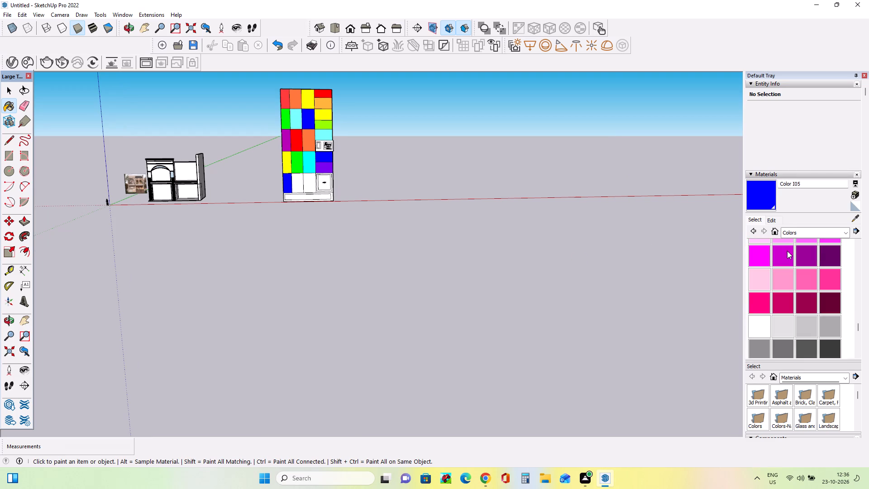
pyautogui.scroll(1, 787, 251)
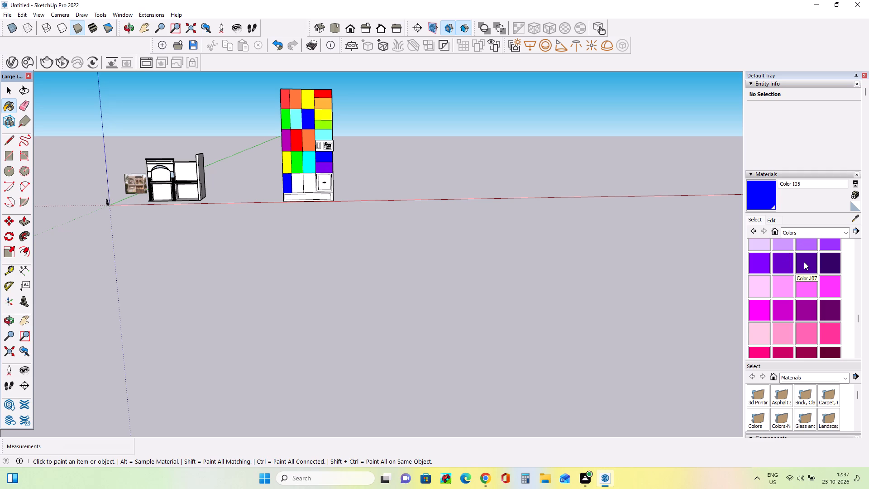
pyautogui.click(804, 262)
pyautogui.click(804, 312)
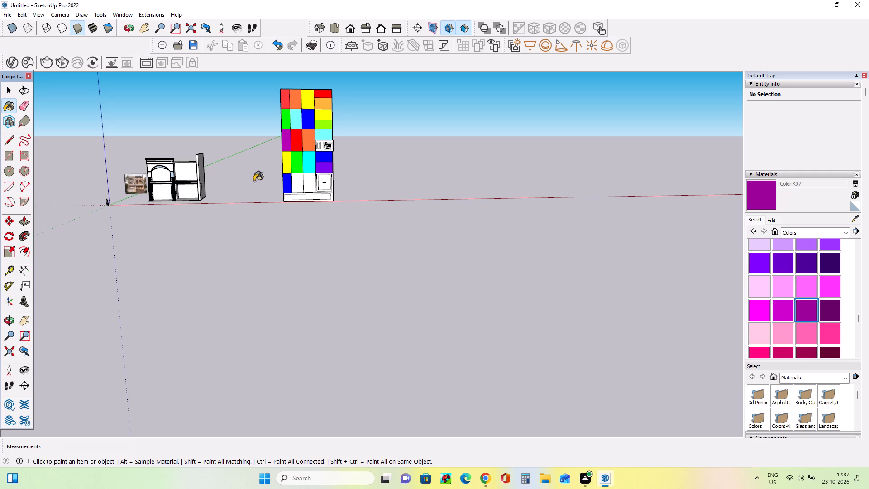
pyautogui.click(299, 181)
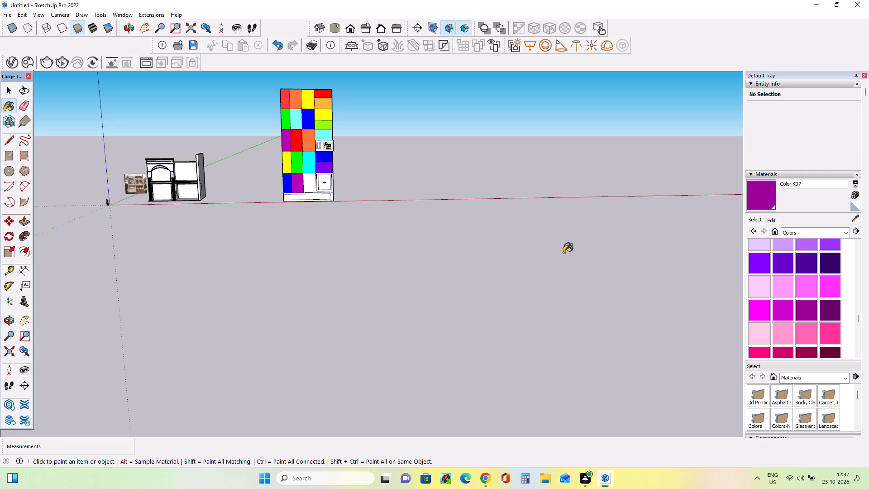
# Paint the bottom-row panel of the third column near-black with Color M08.
pyautogui.scroll(-3, 765, 295)
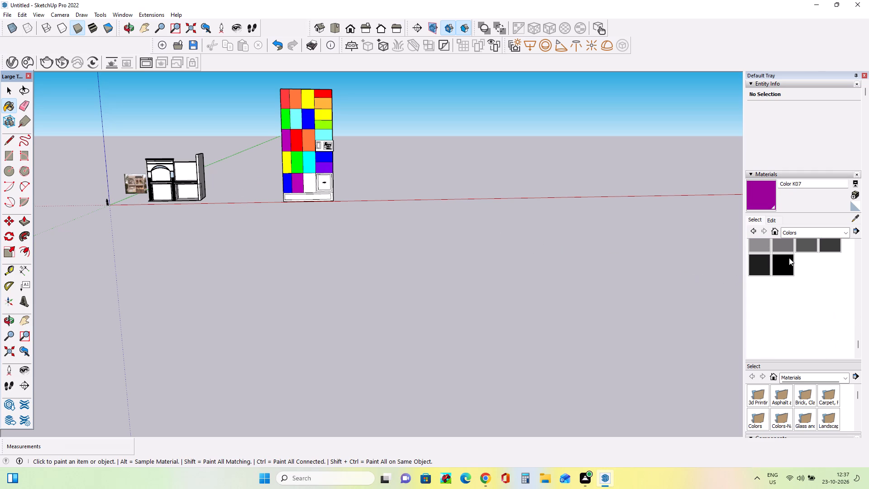
pyautogui.moveTo(784, 262); pyautogui.dragTo(754, 267)
pyautogui.click(762, 268)
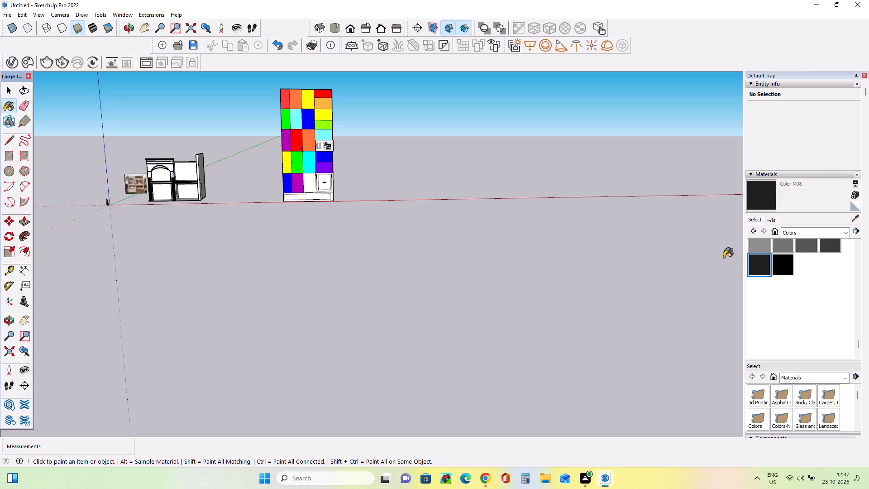
pyautogui.click(310, 186)
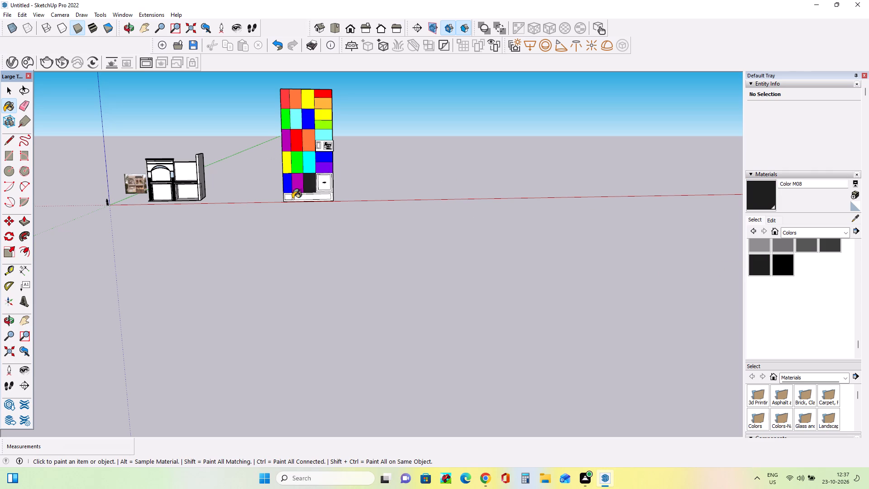
# Paint the inner rectangle and both surrounding frames of the bottom-row KICK panel green with Color F06.
pyautogui.scroll(11, 306, 244)
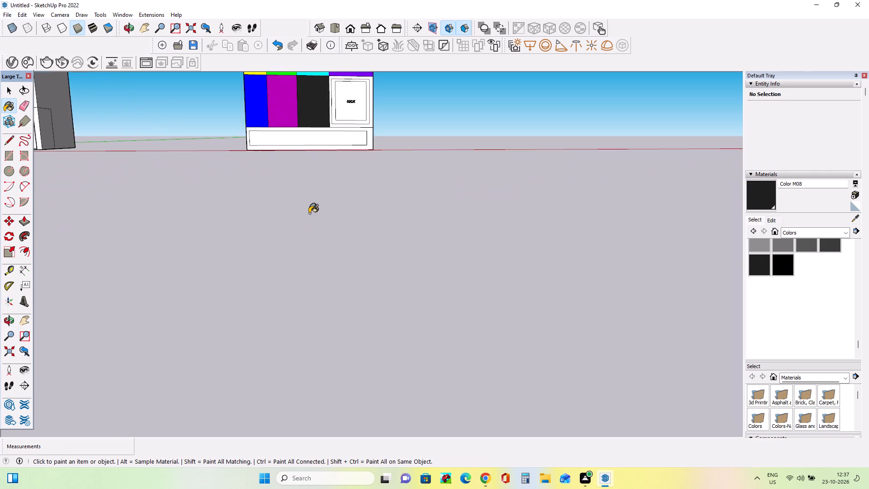
pyautogui.scroll(4, 309, 213)
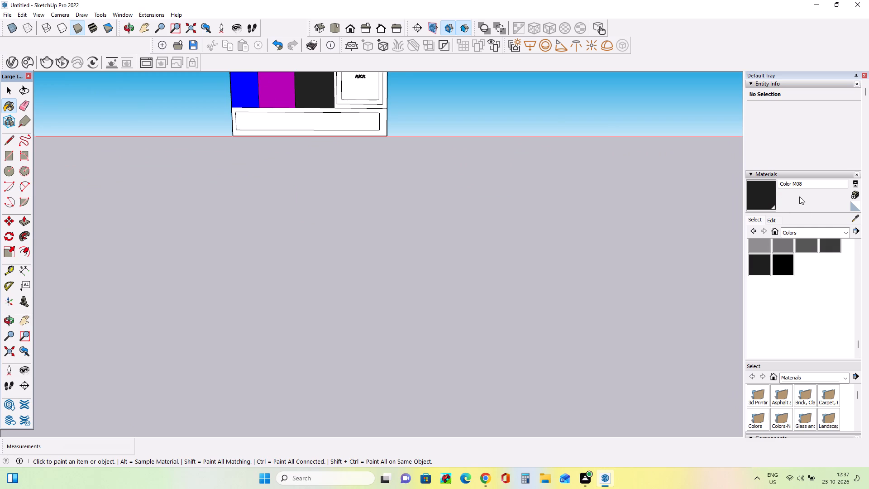
pyautogui.scroll(4, 798, 242)
pyautogui.scroll(3, 784, 339)
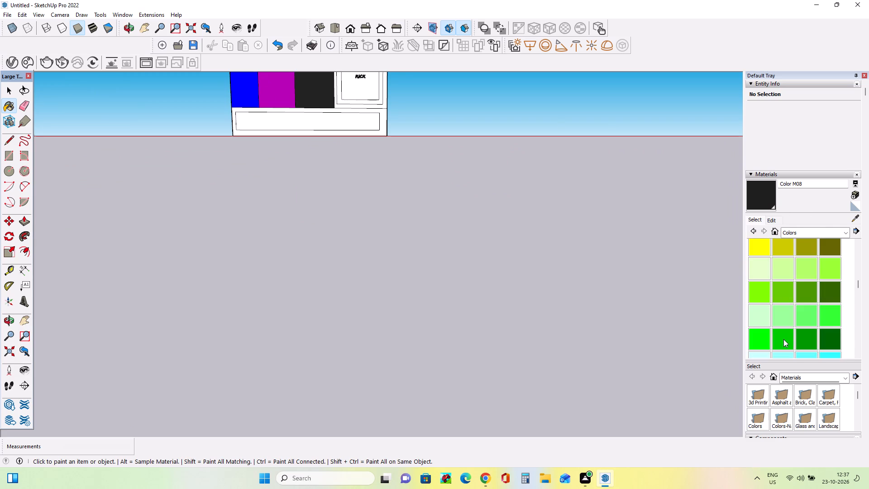
pyautogui.scroll(1, 783, 339)
pyautogui.click(800, 321)
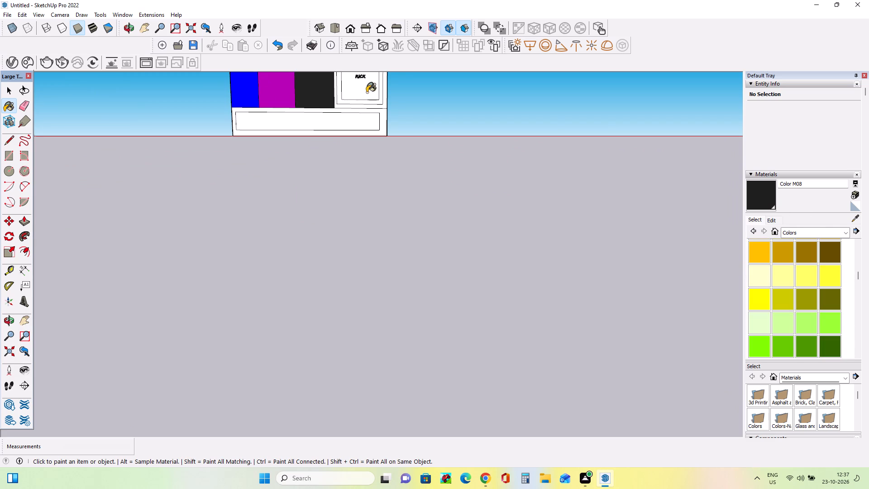
pyautogui.click(367, 92)
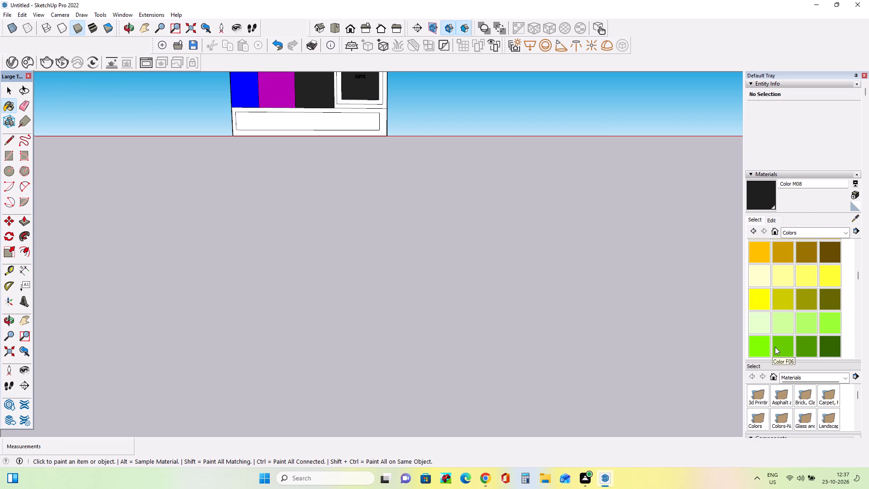
pyautogui.click(775, 347)
pyautogui.click(369, 97)
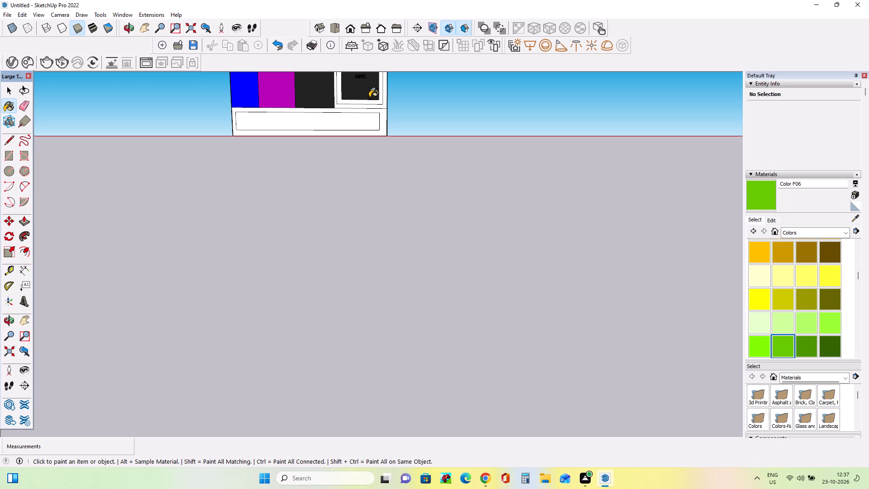
pyautogui.click(370, 102)
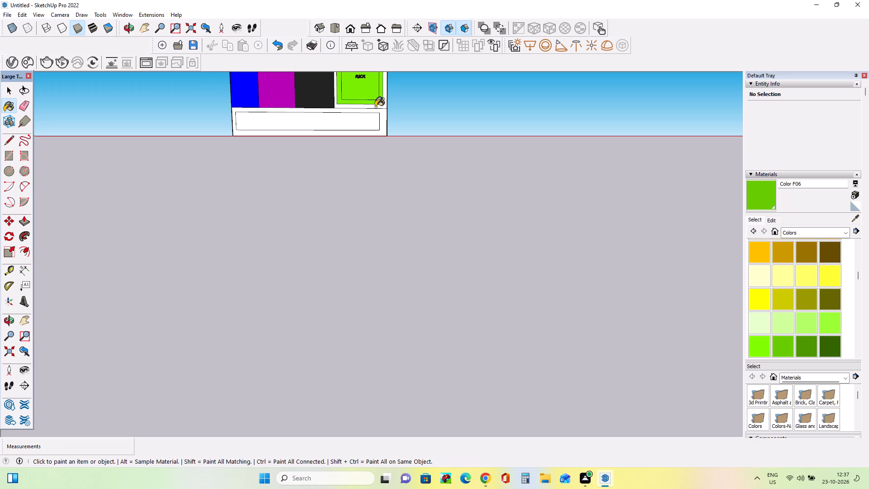
pyautogui.click(375, 107)
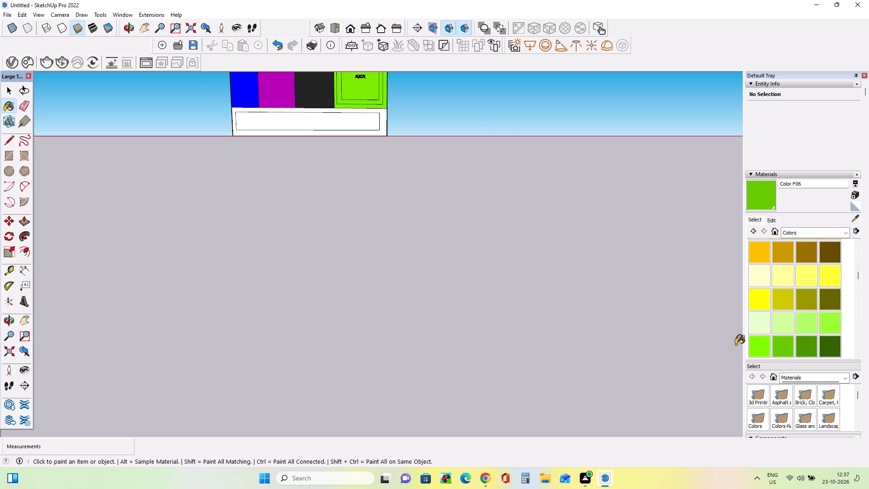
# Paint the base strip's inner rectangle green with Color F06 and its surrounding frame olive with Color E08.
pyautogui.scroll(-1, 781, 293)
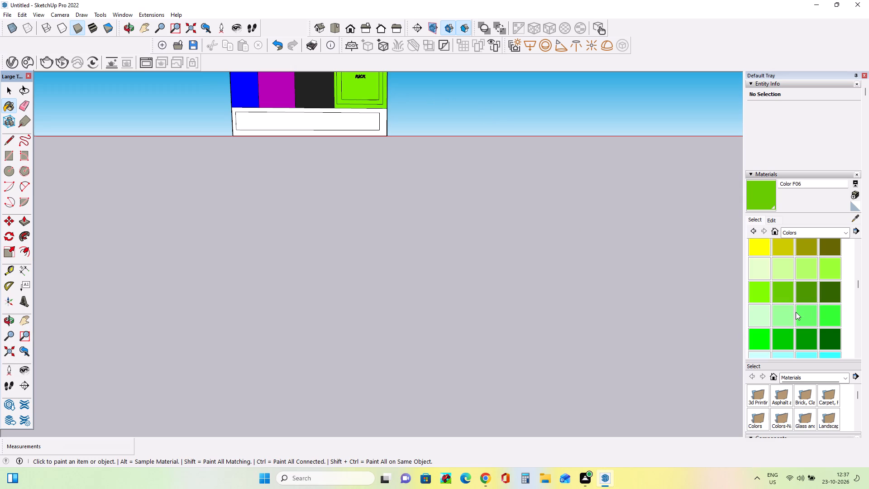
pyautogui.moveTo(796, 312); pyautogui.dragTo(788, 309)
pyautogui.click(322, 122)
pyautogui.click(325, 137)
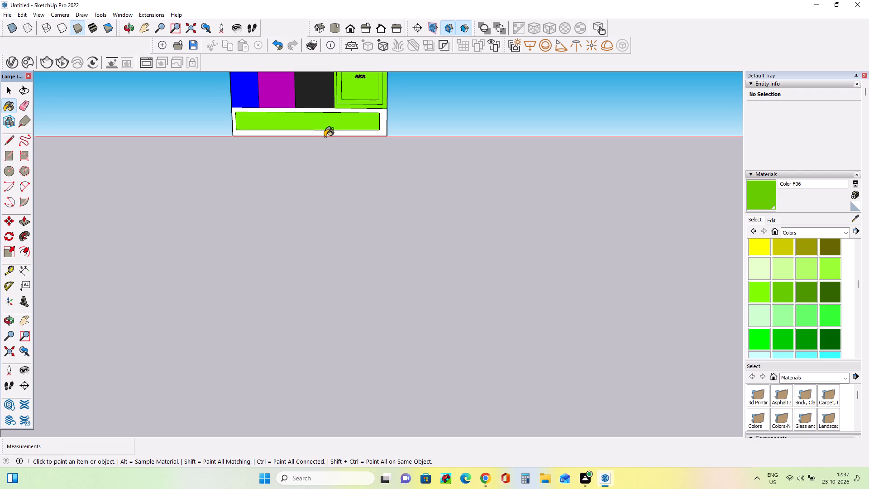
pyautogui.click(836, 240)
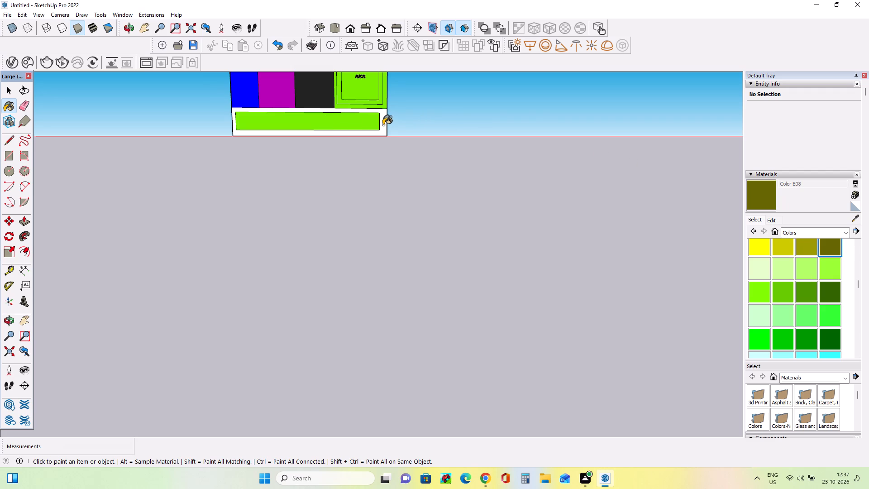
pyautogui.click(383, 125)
# Paint the base strip's inner rectangle bright green with Color G04 and its surrounding frame olive with Color E08.
pyautogui.click(831, 318)
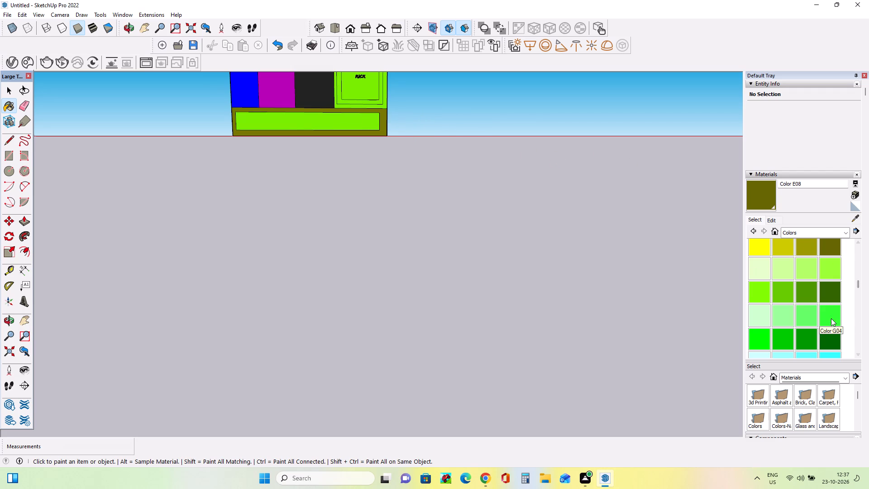
pyautogui.click(275, 131)
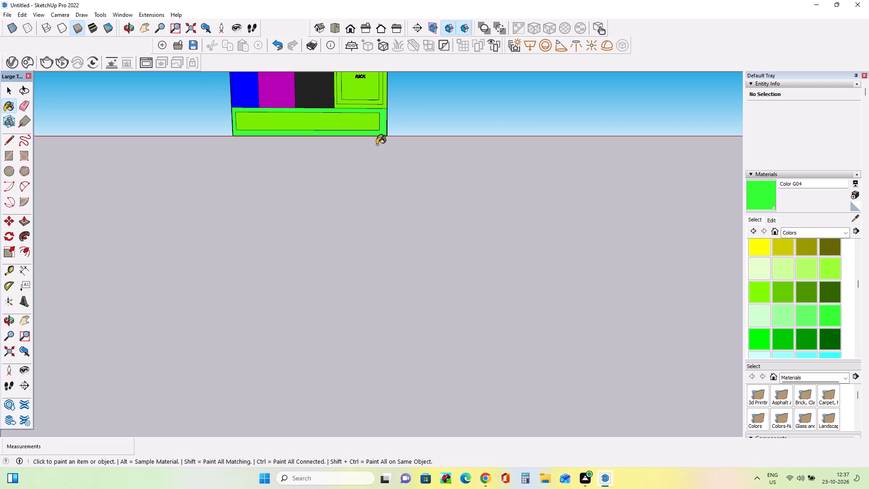
pyautogui.click(376, 122)
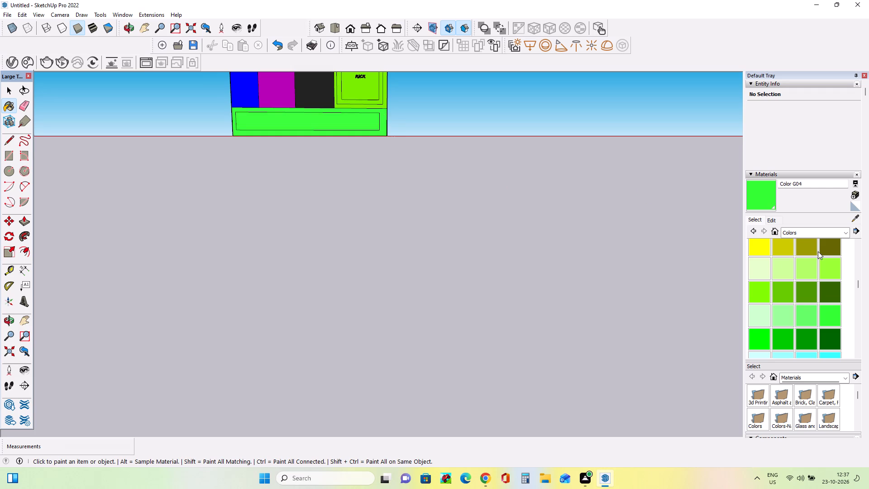
pyautogui.click(820, 244)
pyautogui.click(384, 131)
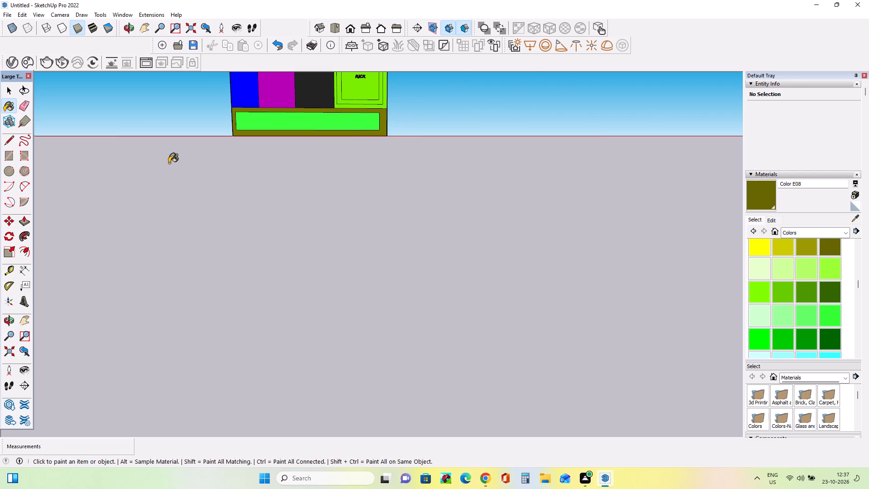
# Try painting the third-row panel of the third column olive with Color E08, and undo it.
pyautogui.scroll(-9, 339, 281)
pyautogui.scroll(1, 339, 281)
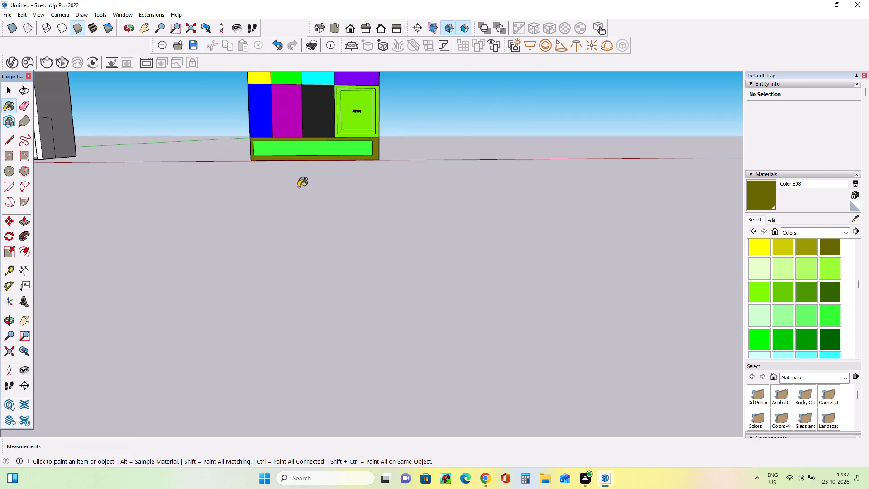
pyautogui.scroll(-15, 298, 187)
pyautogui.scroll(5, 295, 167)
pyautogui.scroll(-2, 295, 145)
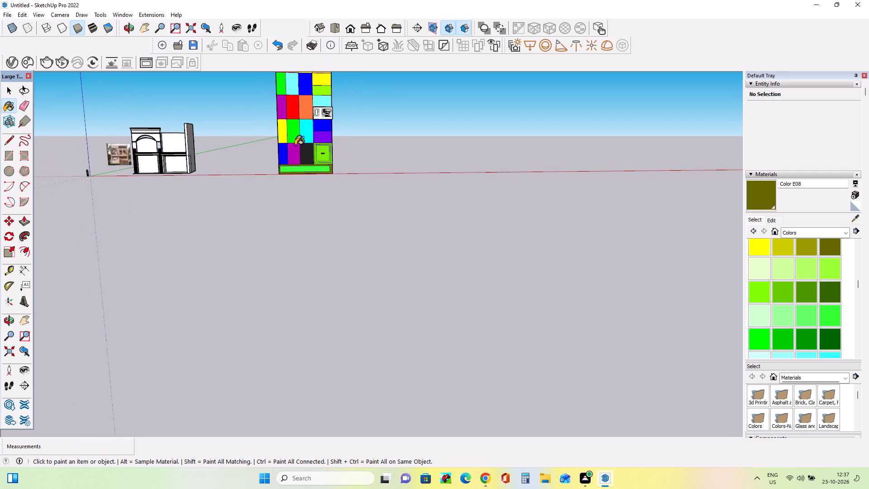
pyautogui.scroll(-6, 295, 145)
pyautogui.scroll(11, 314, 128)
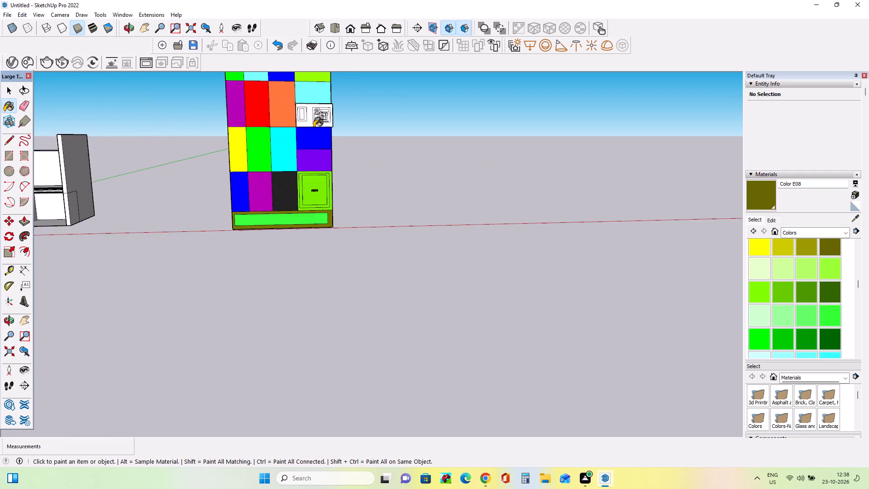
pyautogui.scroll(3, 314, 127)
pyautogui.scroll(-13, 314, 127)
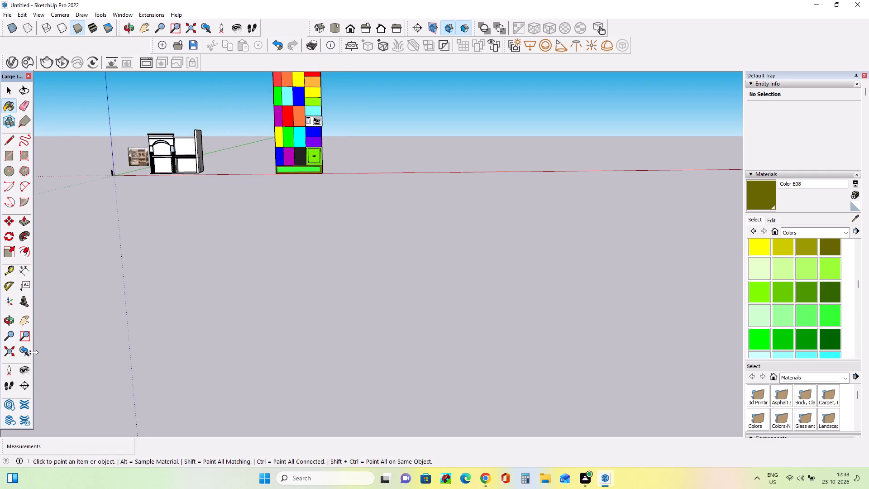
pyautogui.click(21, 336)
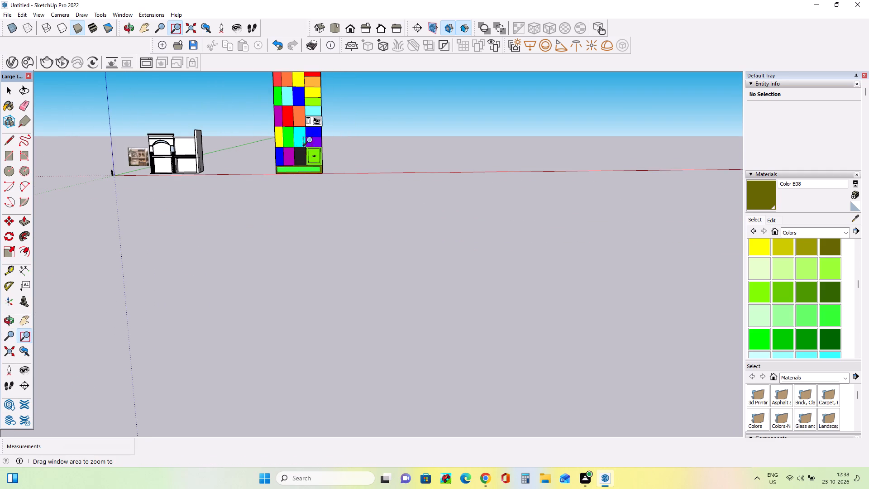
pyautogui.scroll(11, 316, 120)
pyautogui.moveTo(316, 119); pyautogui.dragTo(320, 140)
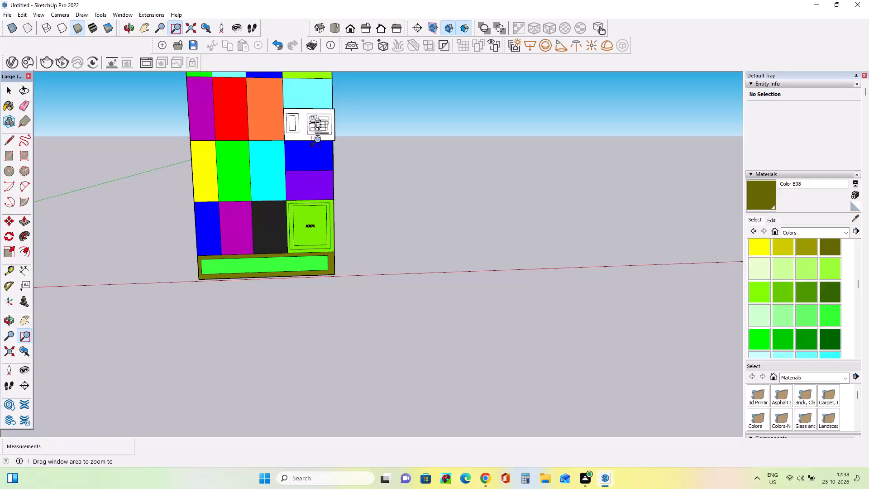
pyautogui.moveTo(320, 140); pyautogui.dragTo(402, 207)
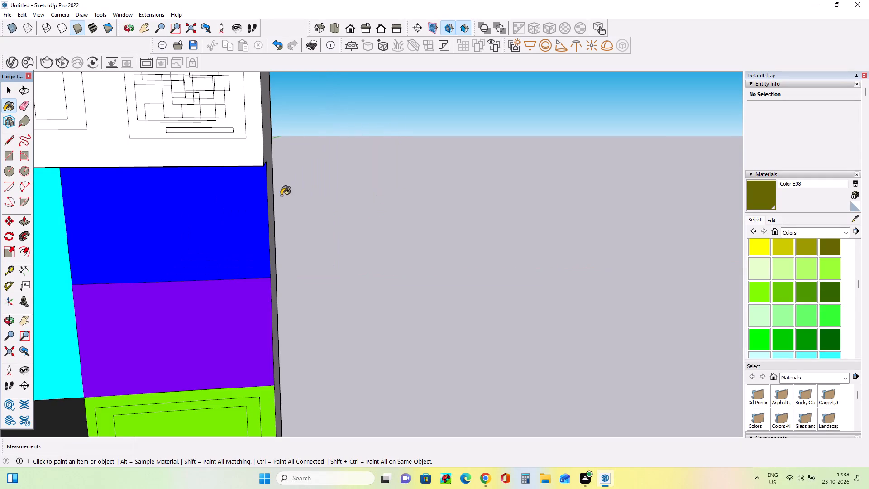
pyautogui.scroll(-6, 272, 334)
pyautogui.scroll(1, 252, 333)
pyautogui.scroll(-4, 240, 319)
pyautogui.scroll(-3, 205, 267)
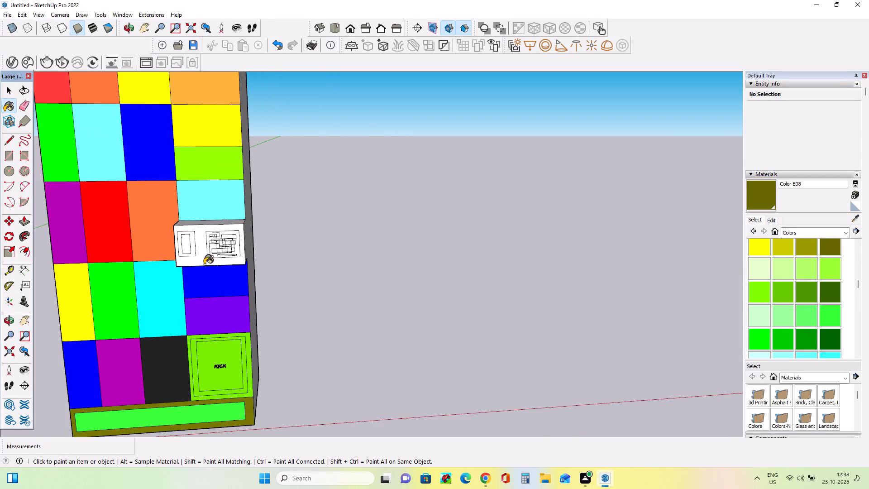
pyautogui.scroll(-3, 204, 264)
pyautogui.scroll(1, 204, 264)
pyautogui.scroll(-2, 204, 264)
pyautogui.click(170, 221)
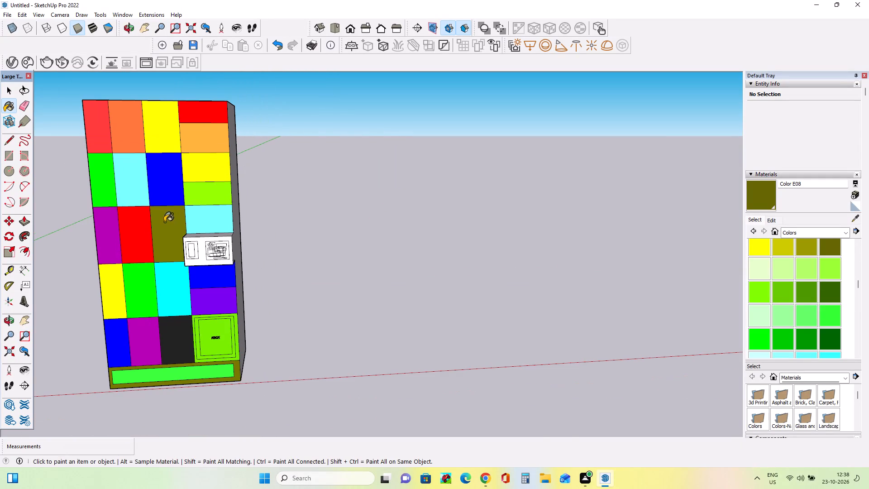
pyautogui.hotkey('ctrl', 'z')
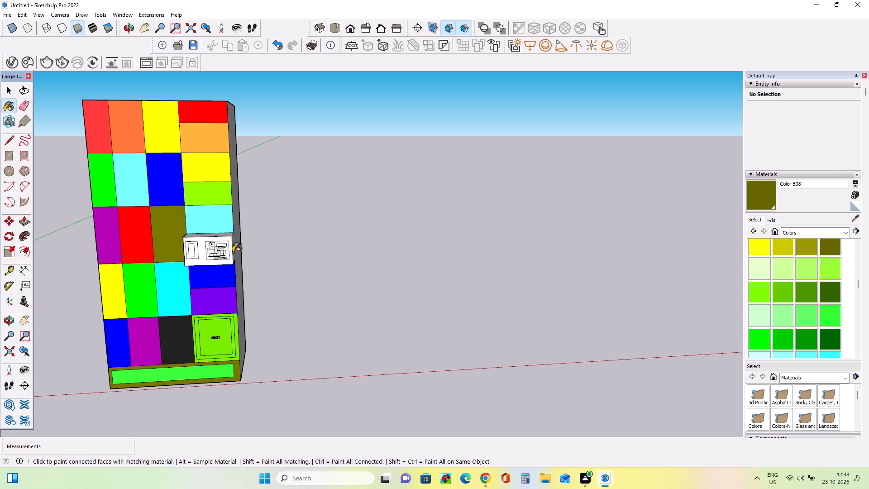
# Paint the frame of the smaller rectangle on the projecting box dark grey with Color M06, leaving its inner rectangle unpainted.
pyautogui.click(21, 337)
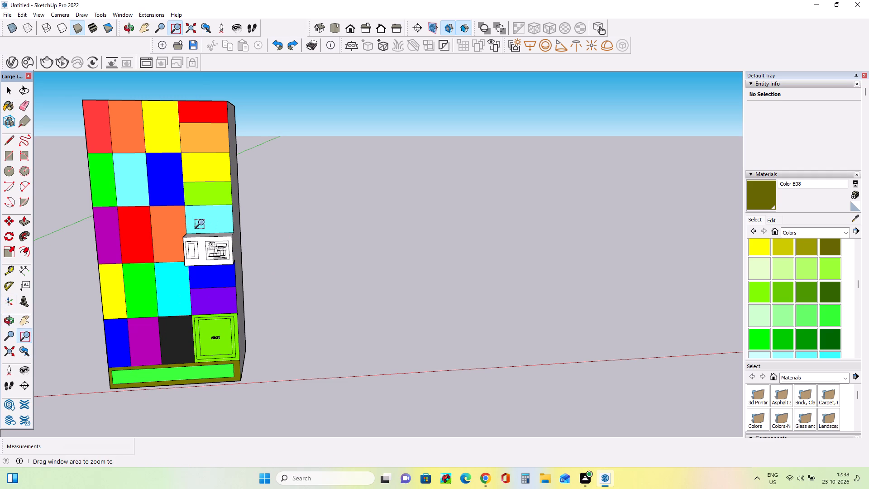
pyautogui.moveTo(187, 222); pyautogui.dragTo(256, 280)
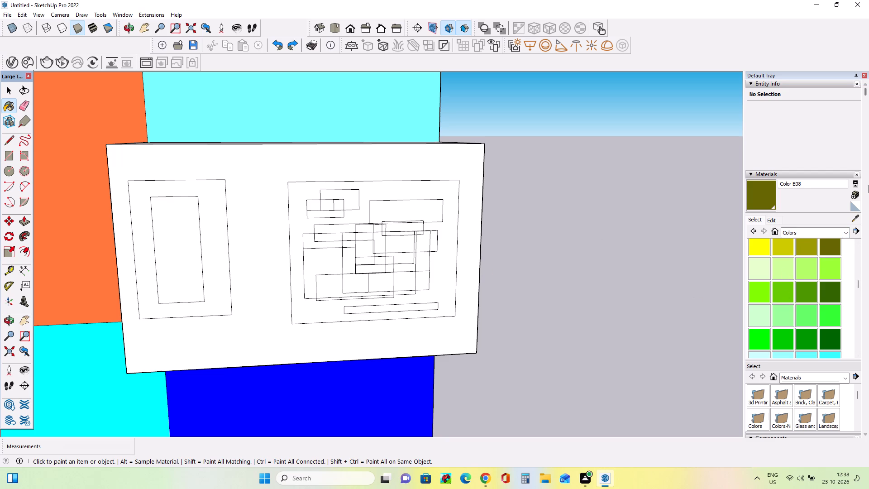
pyautogui.scroll(-7, 793, 268)
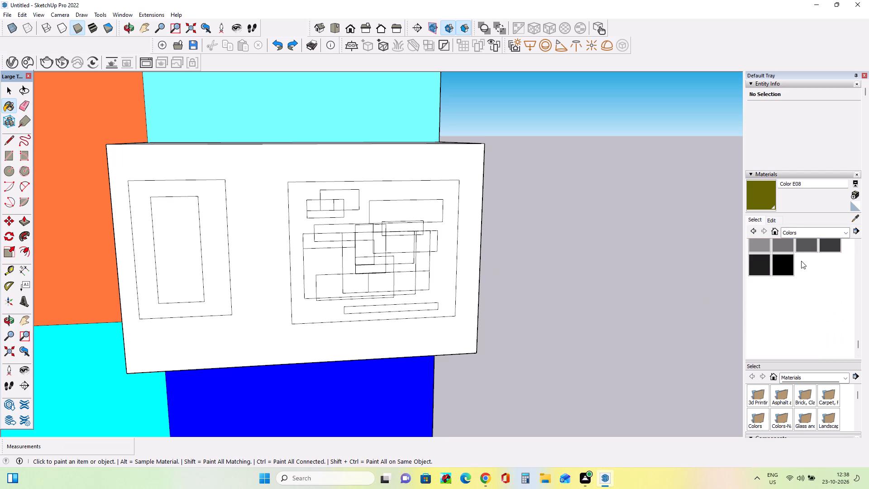
pyautogui.scroll(1, 802, 258)
pyautogui.click(808, 305)
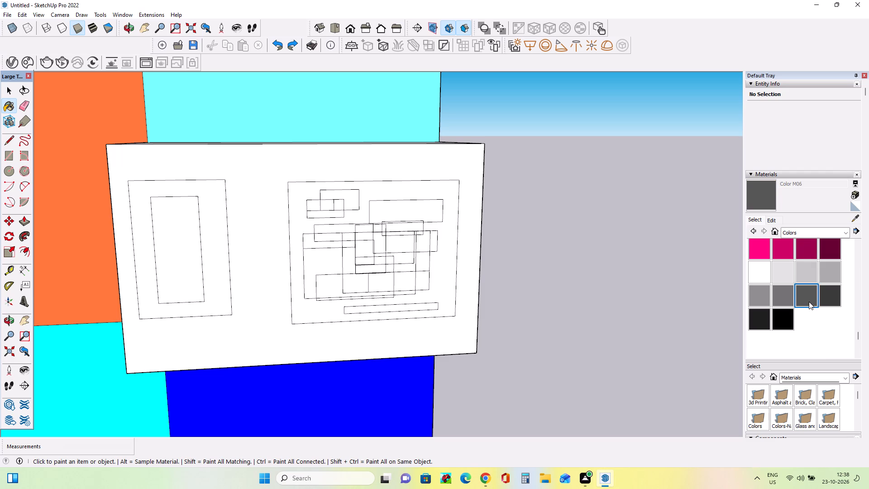
pyautogui.click(218, 246)
pyautogui.click(207, 248)
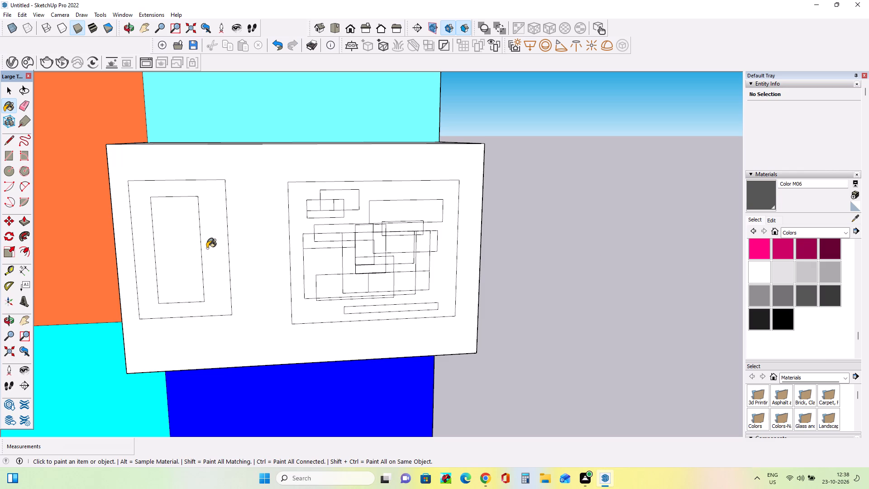
pyautogui.click(177, 241)
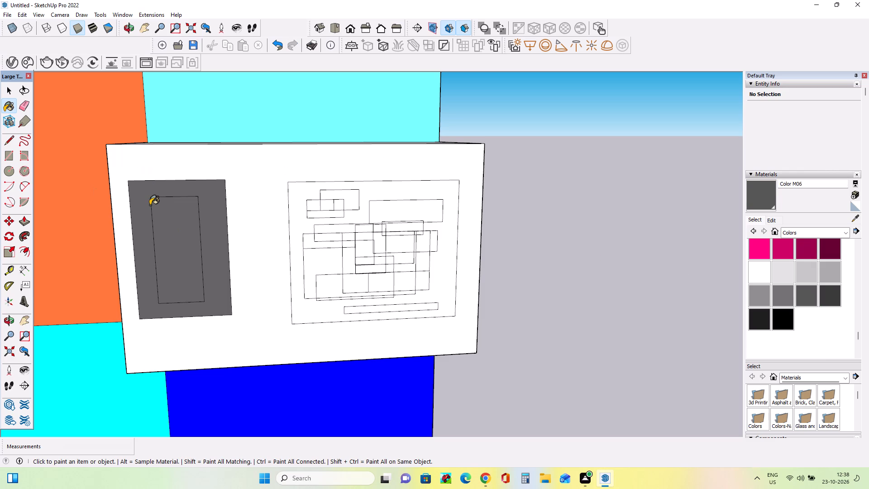
pyautogui.hotkey('ctrl', 'z')
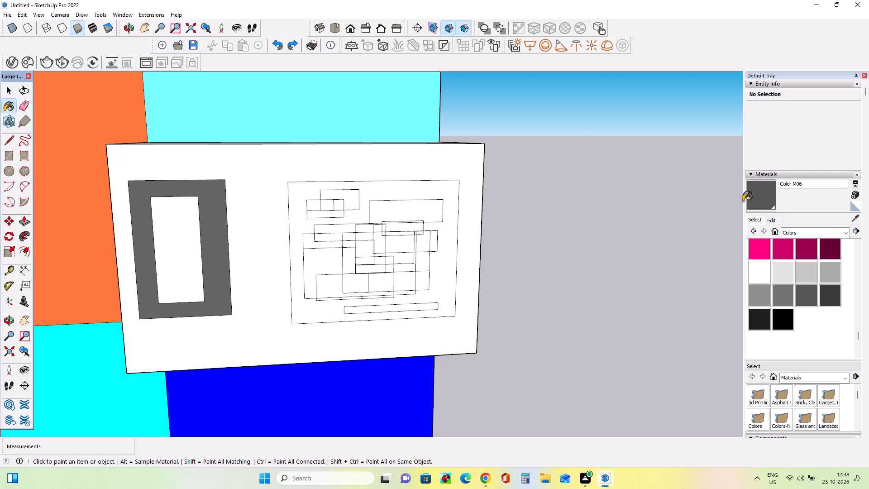
# Paint the projecting box's front face around its two framed rectangles black with Color M09.
pyautogui.click(779, 313)
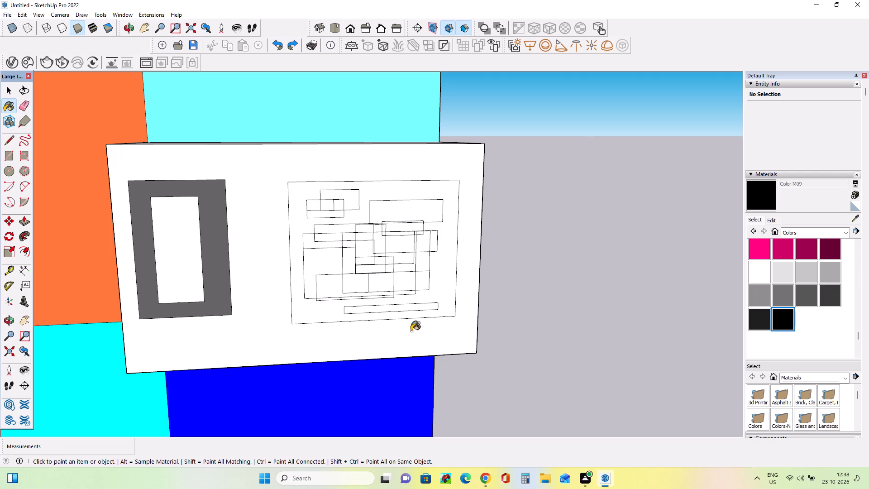
pyautogui.click(399, 342)
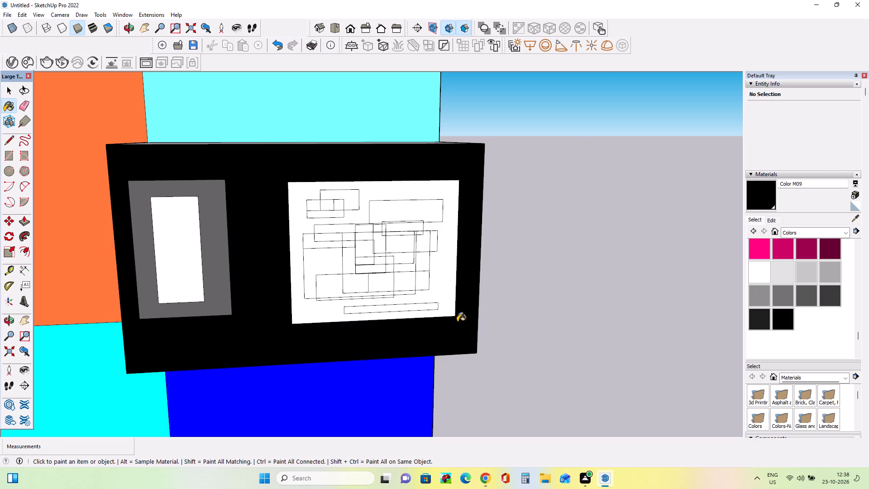
# Paint the centre-right, lower and left pieces of the overlapping-rectangle cluster on the projecting box's larger panel dark grey with Color M06.
pyautogui.click(808, 298)
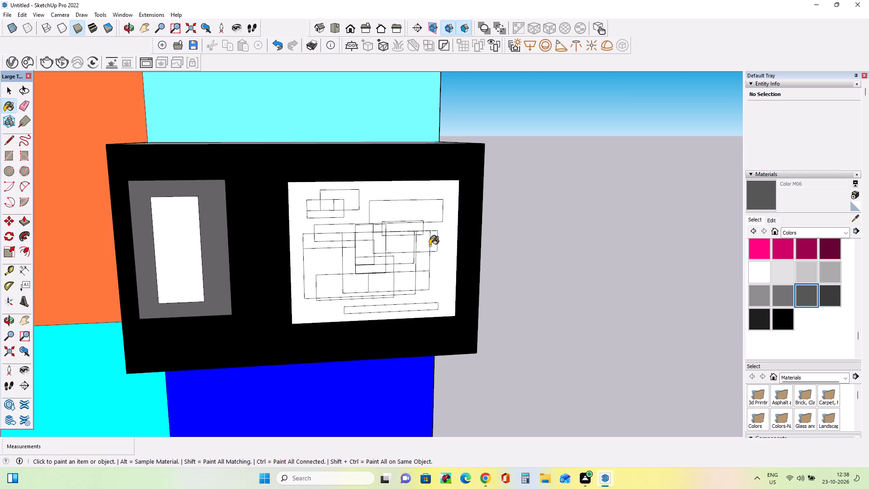
pyautogui.click(430, 245)
pyautogui.click(420, 245)
pyautogui.click(401, 249)
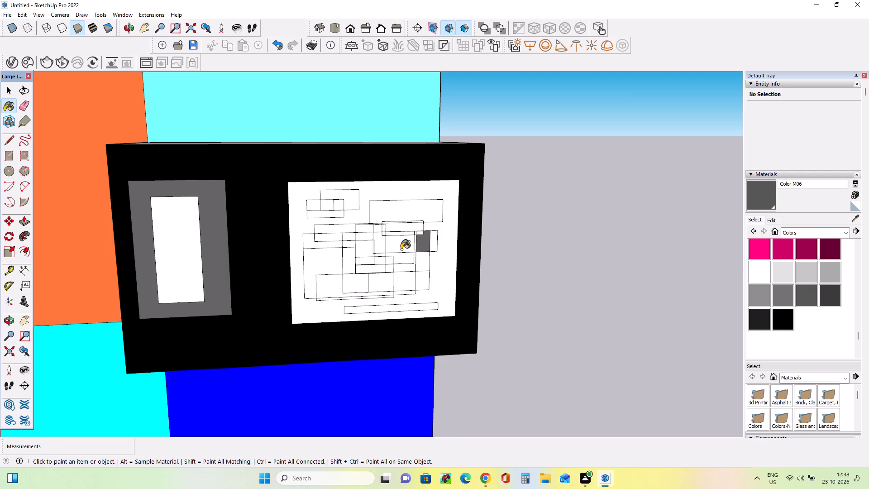
pyautogui.click(403, 264)
pyautogui.click(403, 264)
pyautogui.click(404, 267)
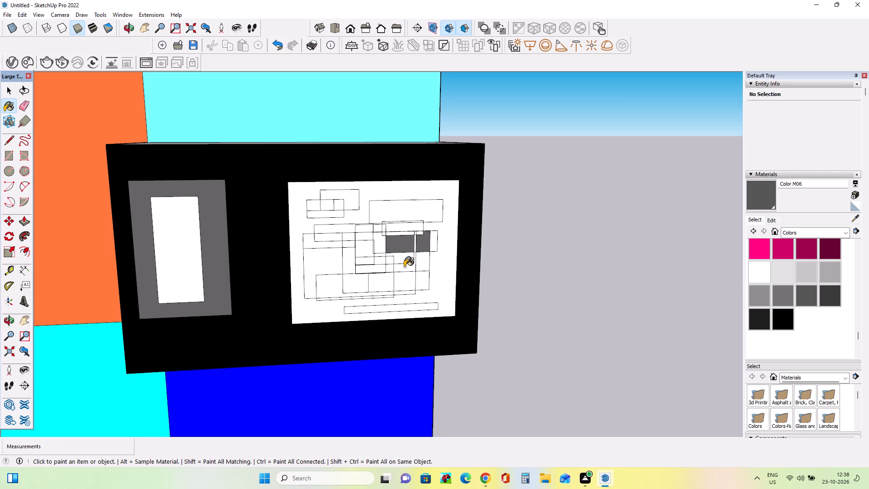
pyautogui.click(404, 261)
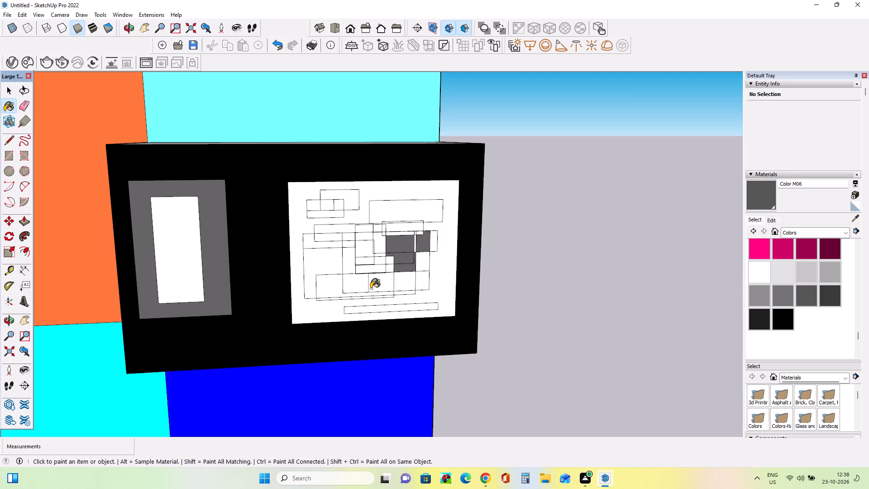
pyautogui.click(383, 281)
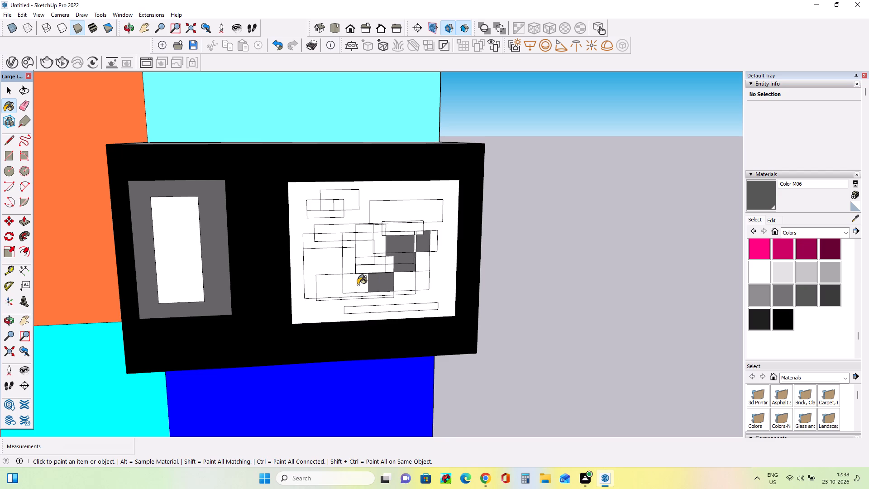
pyautogui.click(358, 285)
pyautogui.click(341, 292)
pyautogui.click(332, 257)
pyautogui.click(328, 244)
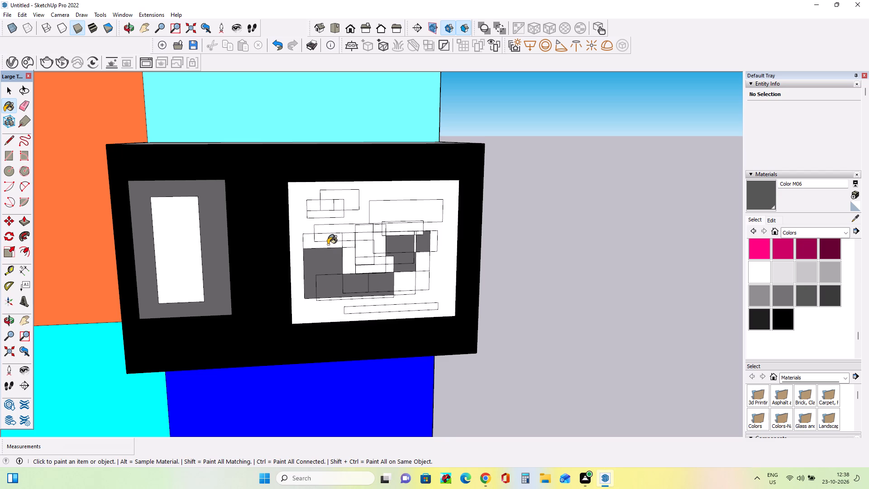
# Paint the cluster's upper-left and central pieces dark grey with Color M06.
pyautogui.click(336, 230)
pyautogui.click(337, 236)
pyautogui.click(353, 237)
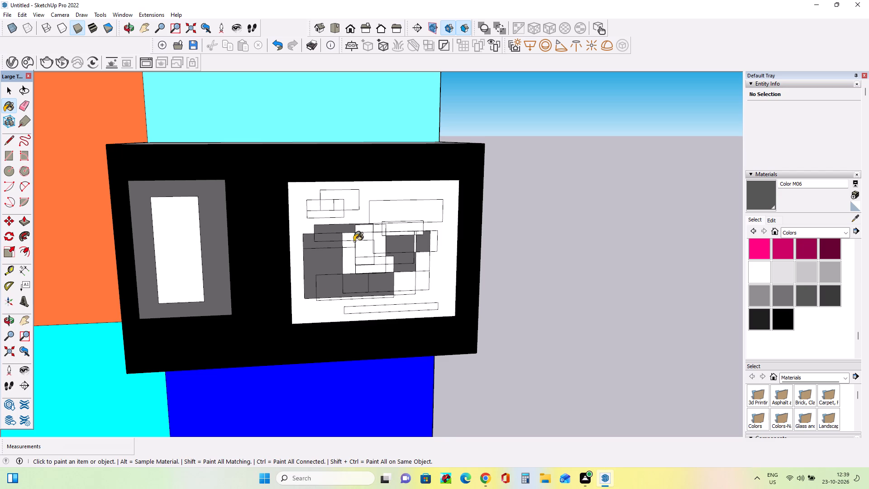
pyautogui.click(354, 243)
pyautogui.click(352, 259)
pyautogui.click(361, 268)
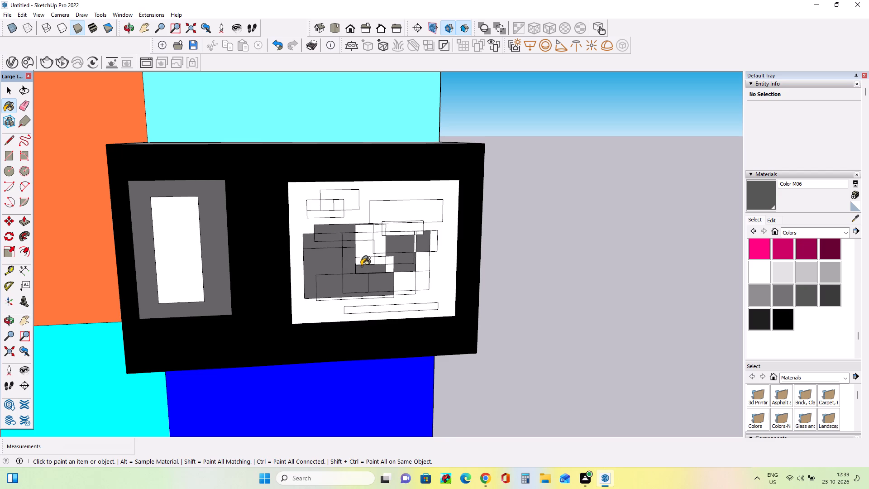
pyautogui.click(361, 263)
pyautogui.moveTo(359, 256); pyautogui.dragTo(359, 252)
pyautogui.click(360, 242)
pyautogui.moveTo(362, 234); pyautogui.dragTo(369, 231)
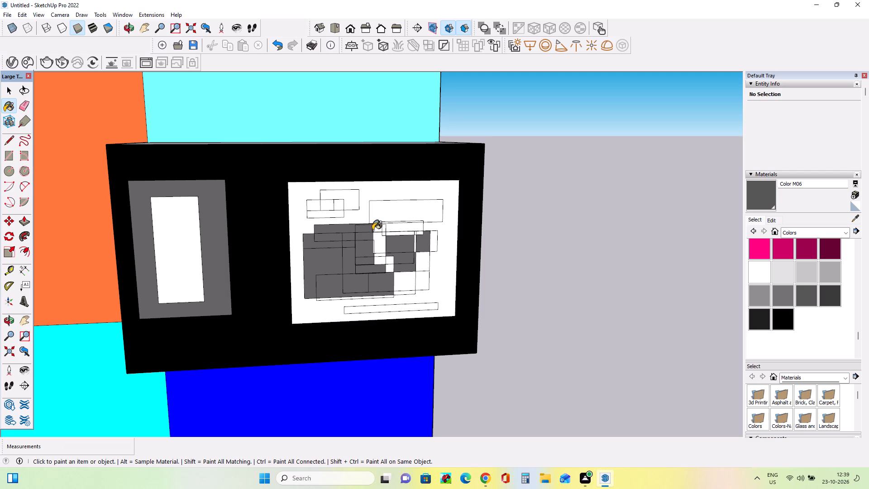
pyautogui.moveTo(372, 230); pyautogui.dragTo(374, 237)
pyautogui.click(374, 237)
pyautogui.click(376, 256)
pyautogui.click(380, 260)
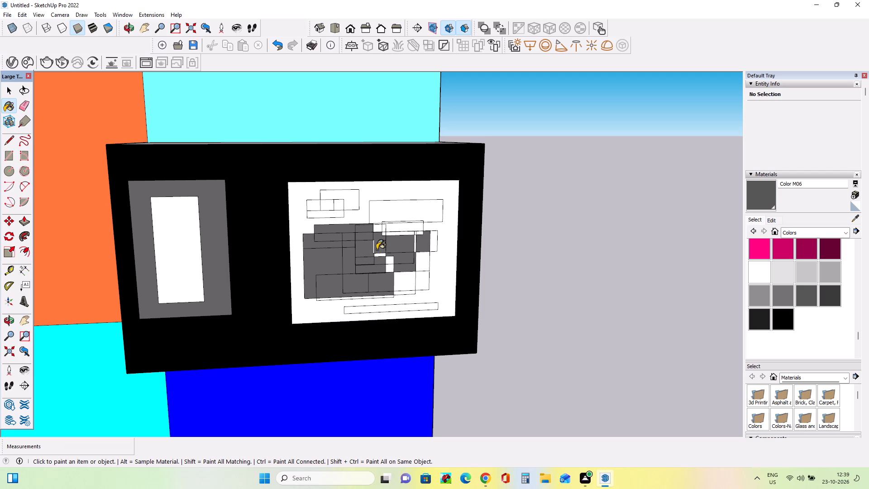
# Paint the small unpainted pieces just below the cluster's central vertical sliver dark grey with Color M06.
pyautogui.click(374, 248)
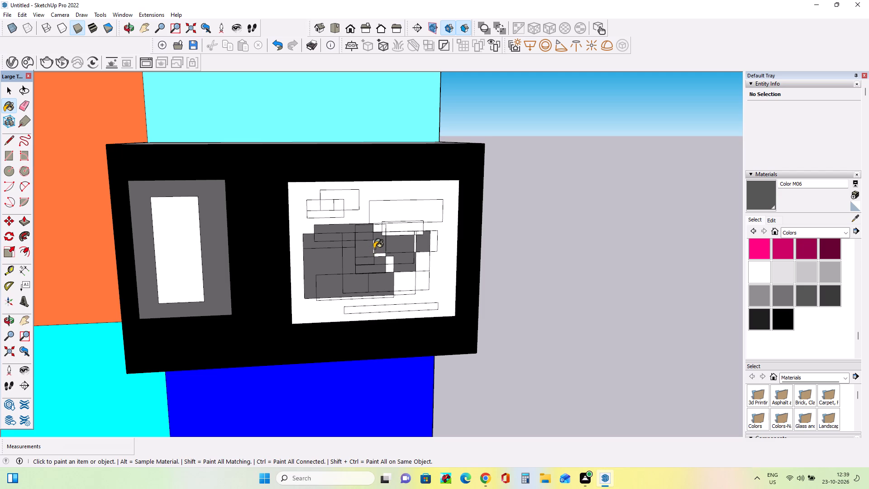
pyautogui.click(372, 249)
pyautogui.click(373, 249)
pyautogui.click(373, 249)
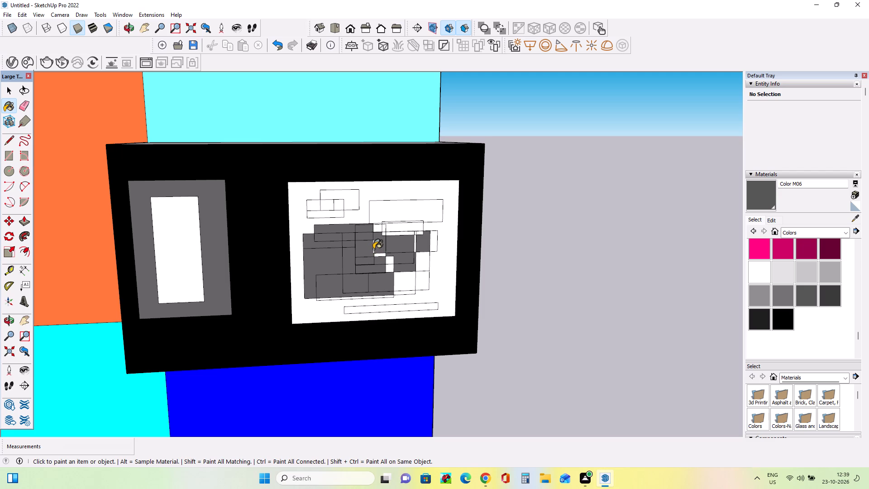
pyautogui.click(372, 249)
pyautogui.click(385, 266)
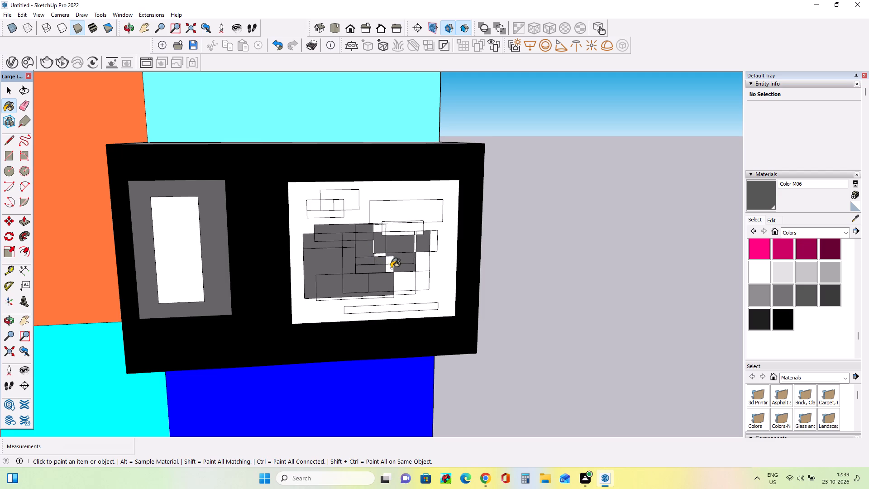
pyautogui.click(391, 268)
pyautogui.click(389, 259)
pyautogui.click(380, 255)
# Paint the cluster's lower-right, bottom-edge and right-edge pieces dark grey with Color M06.
pyautogui.moveTo(411, 278); pyautogui.dragTo(402, 292)
pyautogui.click(383, 297)
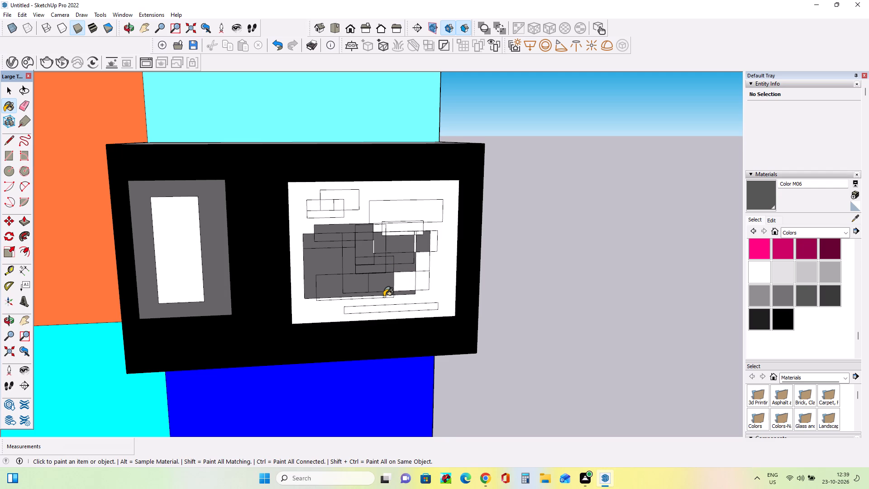
pyautogui.click(384, 297)
pyautogui.click(424, 283)
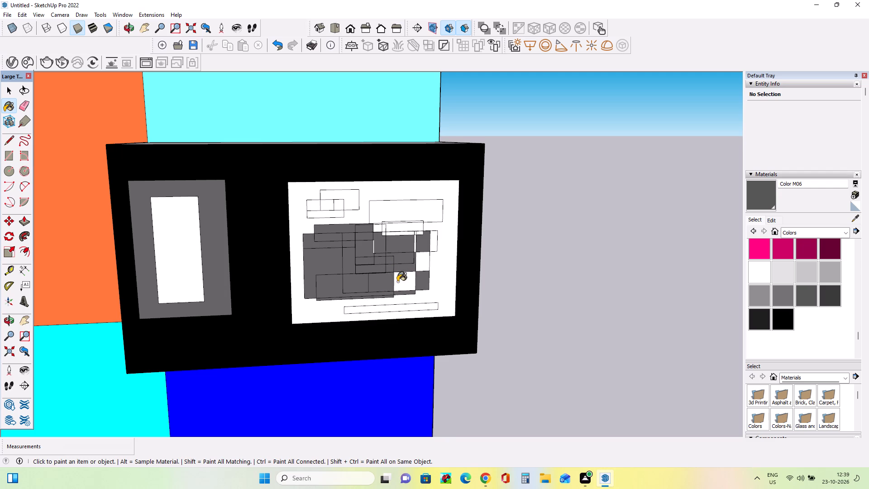
pyautogui.moveTo(397, 282); pyautogui.dragTo(405, 278)
pyautogui.click(430, 266)
pyautogui.click(429, 266)
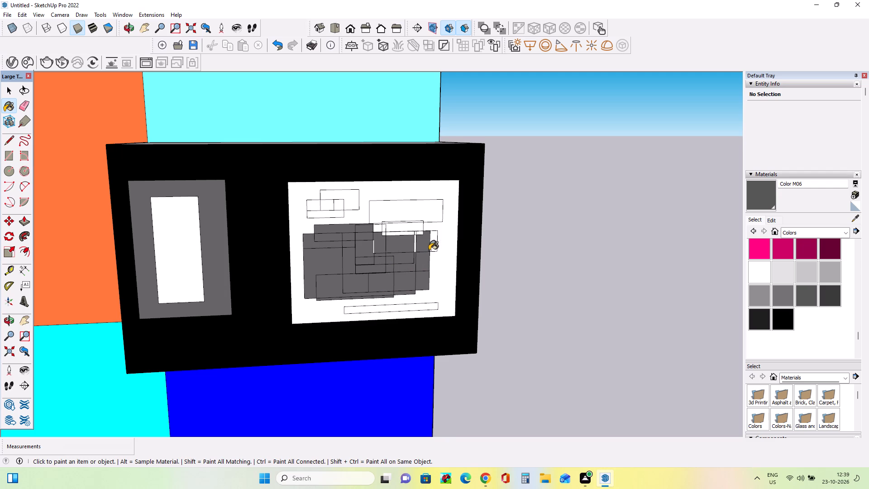
pyautogui.click(432, 245)
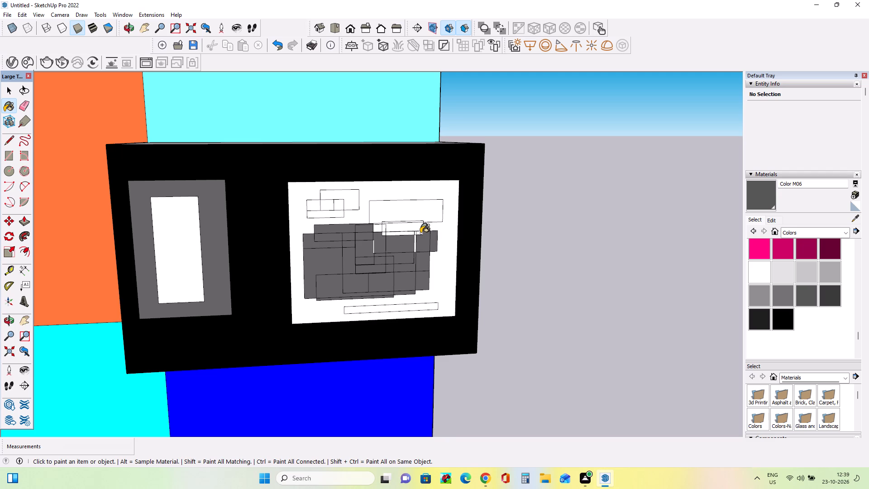
# Paint the thin sliver at the cluster's right, the small upper rectangle, and the wide rectangle above it dark grey with Color M06.
pyautogui.click(420, 233)
pyautogui.click(414, 237)
pyautogui.click(415, 236)
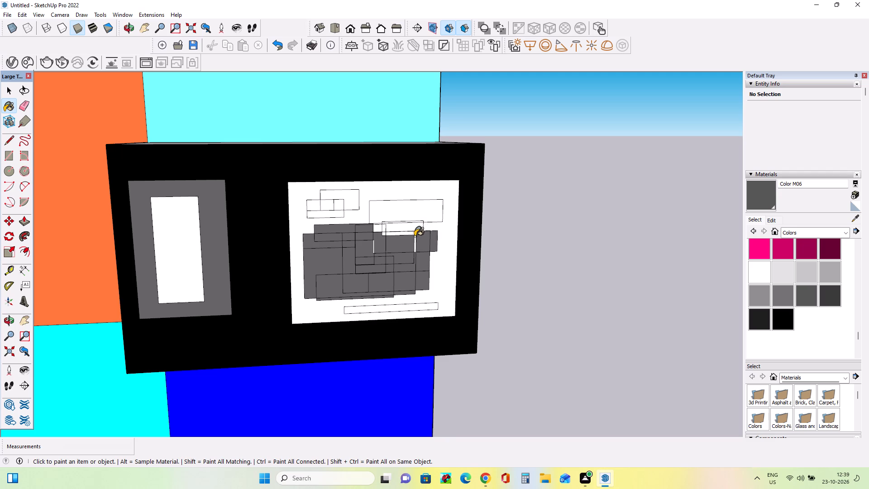
pyautogui.doubleClick(415, 243)
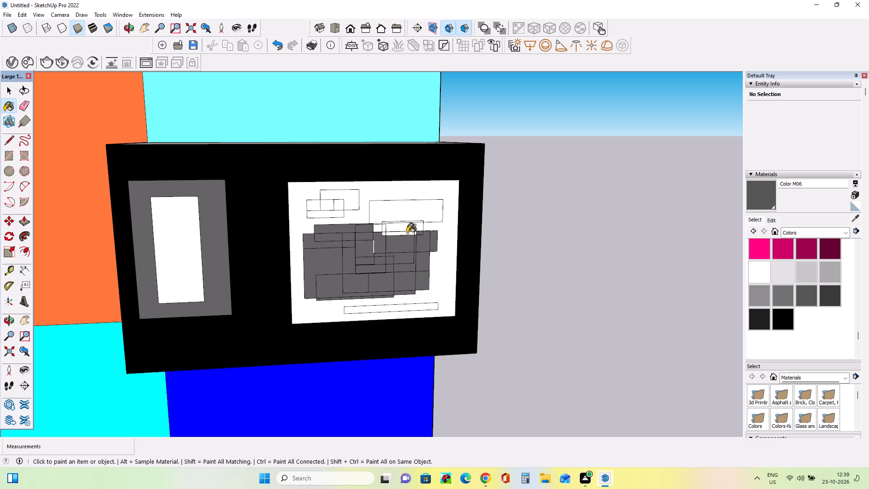
pyautogui.click(407, 233)
pyautogui.click(419, 225)
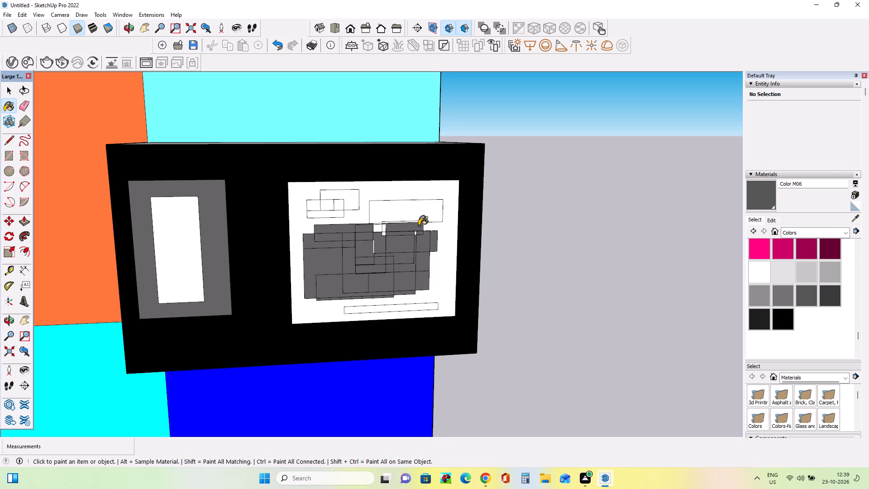
pyautogui.click(419, 220)
pyautogui.click(415, 223)
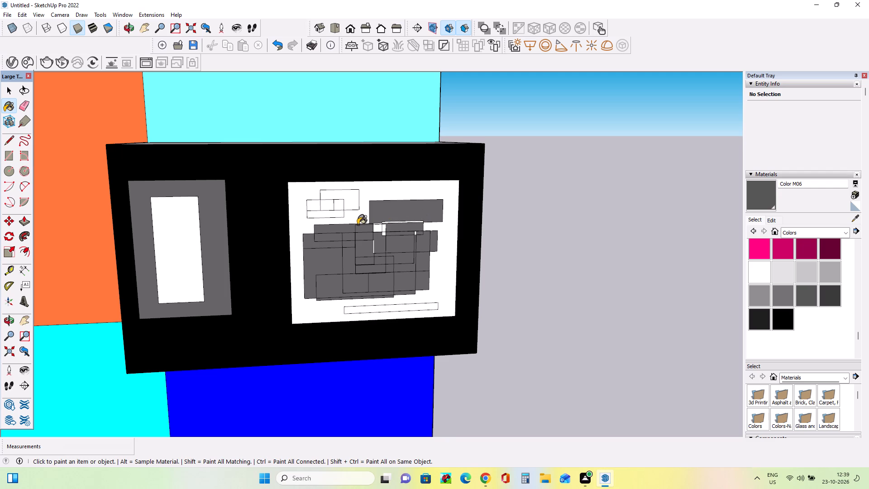
# Paint all pieces of the two overlapping rectangles in the panel's upper-left corner dark grey with Color M06.
pyautogui.click(345, 199)
pyautogui.click(339, 203)
pyautogui.click(335, 215)
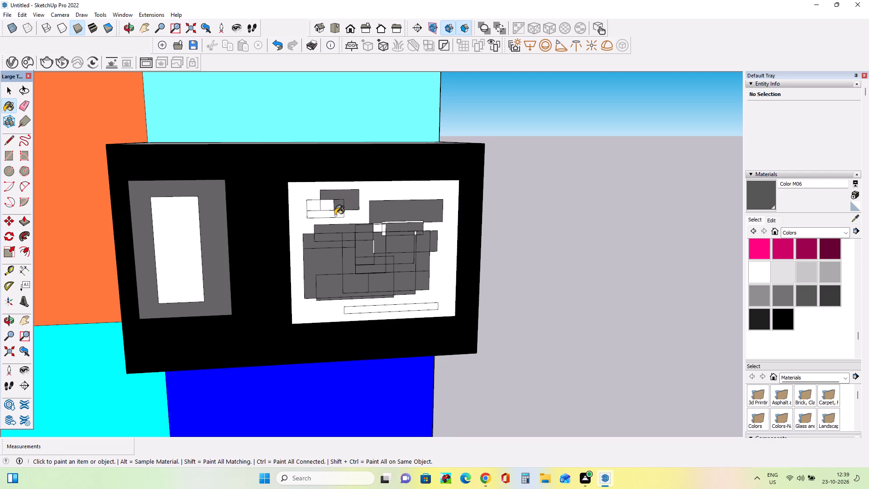
pyautogui.click(330, 206)
pyautogui.click(310, 210)
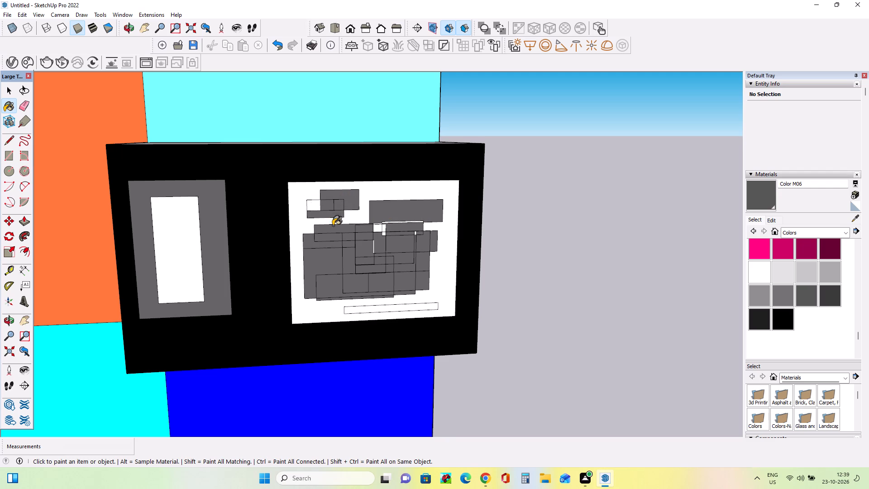
pyautogui.click(316, 206)
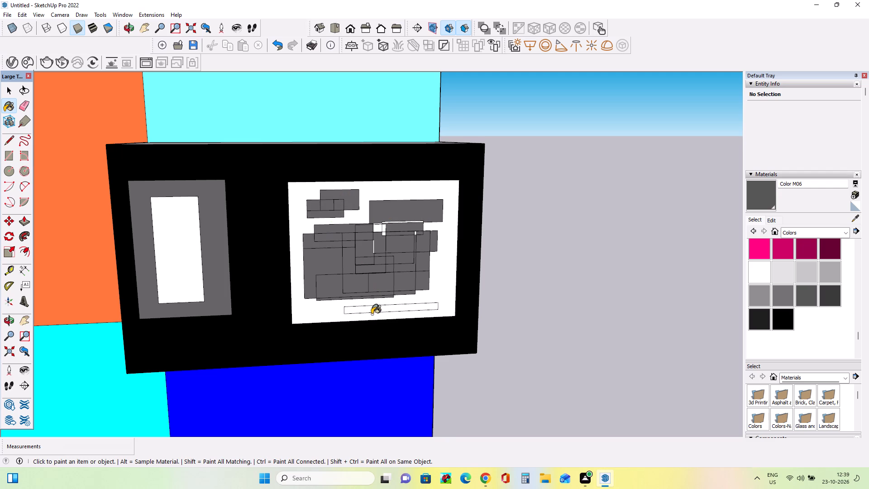
# Paint the long thin strip near the panel's bottom edge and the background around the rectangles dark grey with Color M06.
pyautogui.click(372, 314)
pyautogui.click(371, 312)
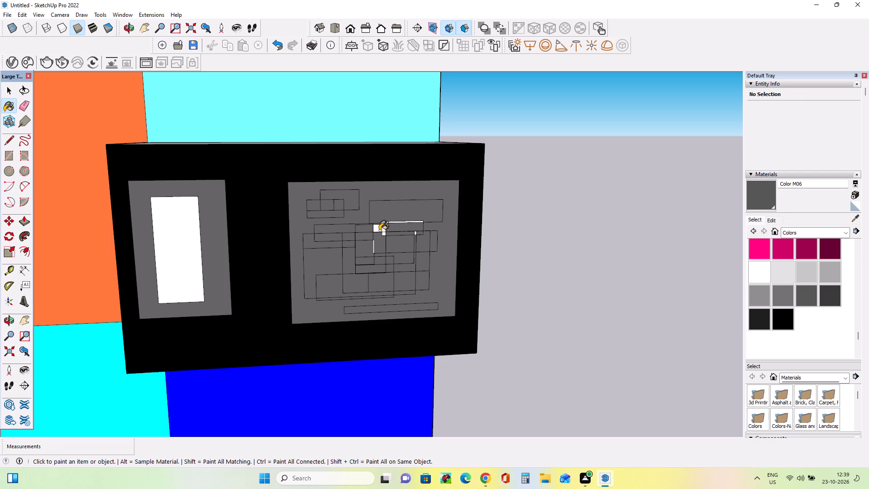
# Paint the small leftover white pieces near the cluster's top centre dark grey with Color M06.
pyautogui.click(379, 230)
pyautogui.click(382, 227)
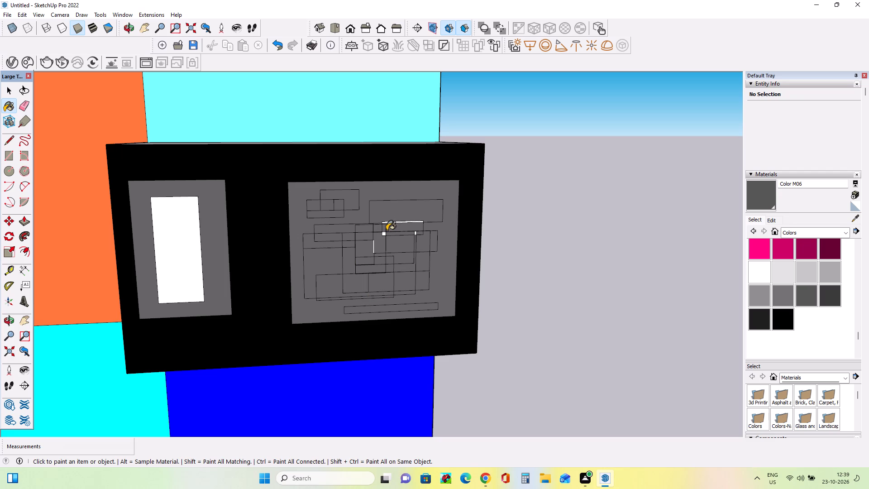
pyautogui.click(383, 234)
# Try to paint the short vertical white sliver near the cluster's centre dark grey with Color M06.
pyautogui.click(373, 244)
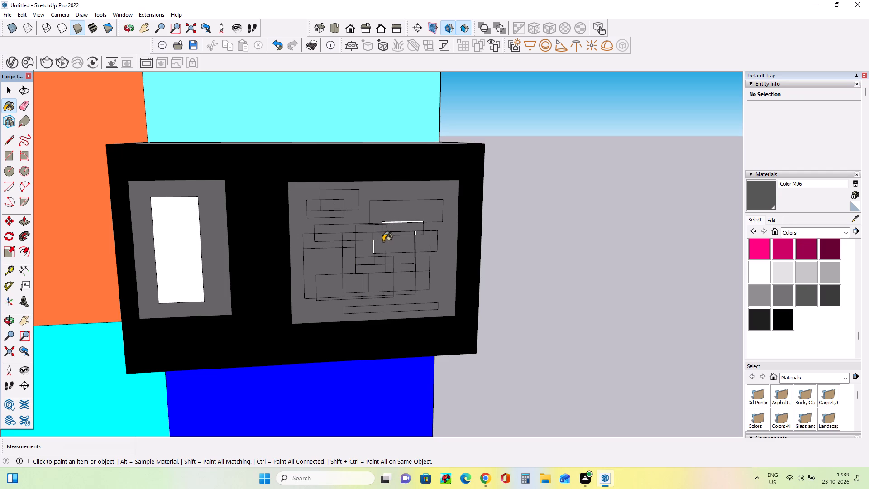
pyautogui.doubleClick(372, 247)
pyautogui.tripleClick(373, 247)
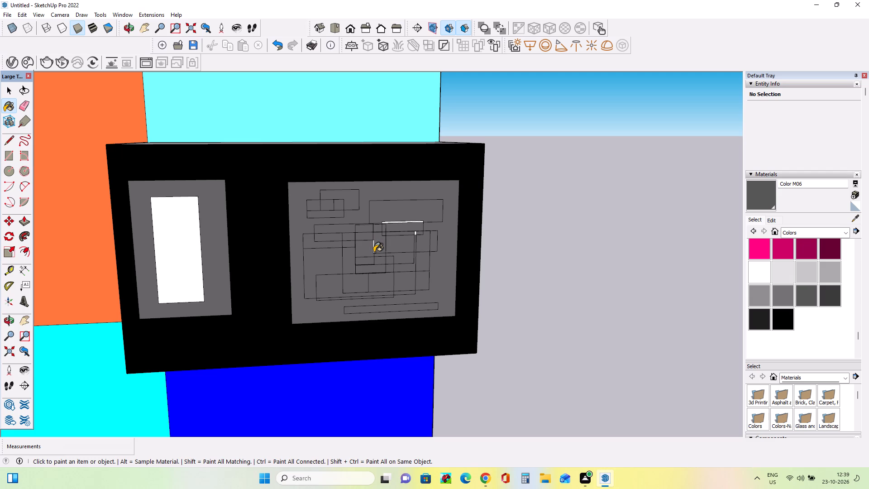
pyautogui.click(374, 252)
# Paint the segments of the thin vertical white sliver along the central tall rectangle's left edge dark grey with Color M06.
pyautogui.scroll(7, 370, 240)
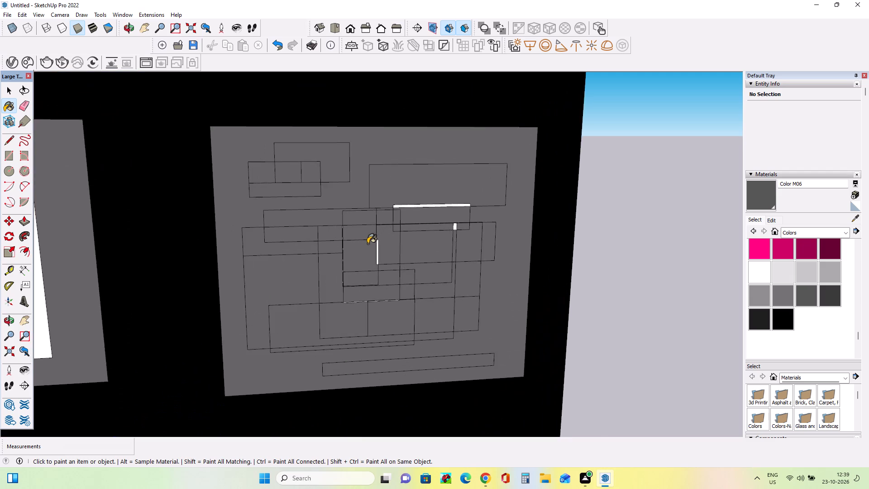
pyautogui.scroll(9, 368, 244)
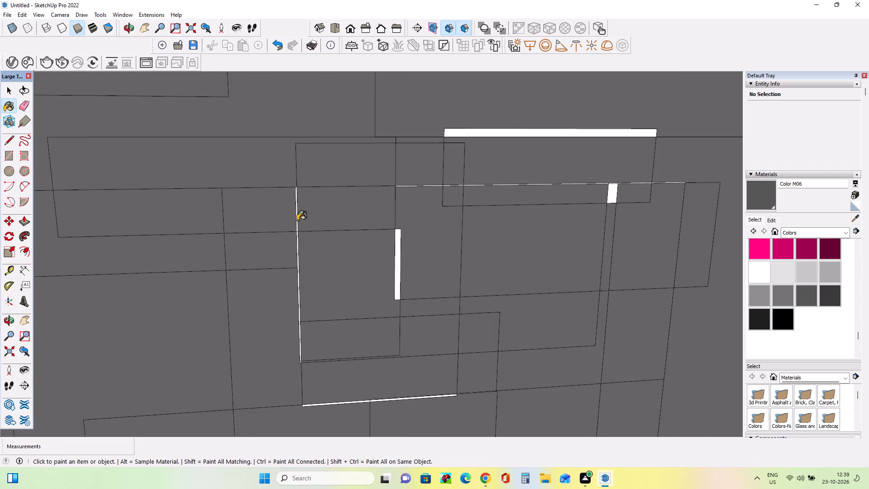
pyautogui.click(296, 224)
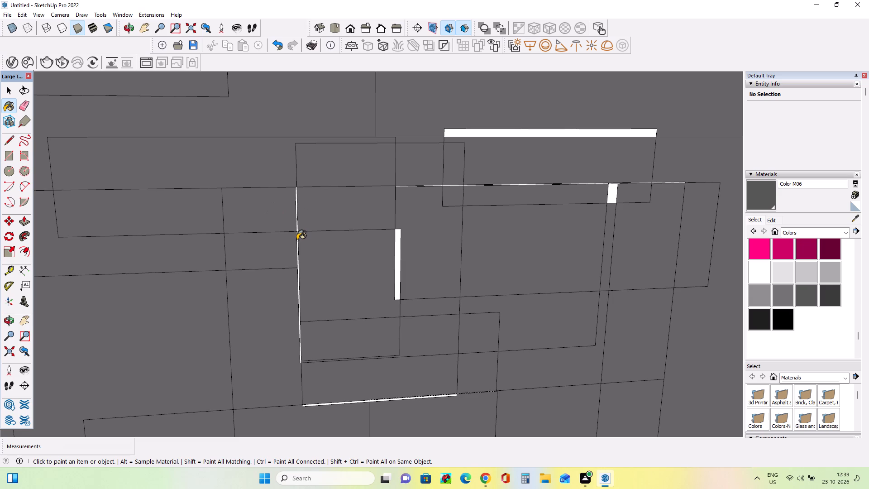
pyautogui.tripleClick(297, 240)
pyautogui.click(297, 240)
pyautogui.tripleClick(297, 240)
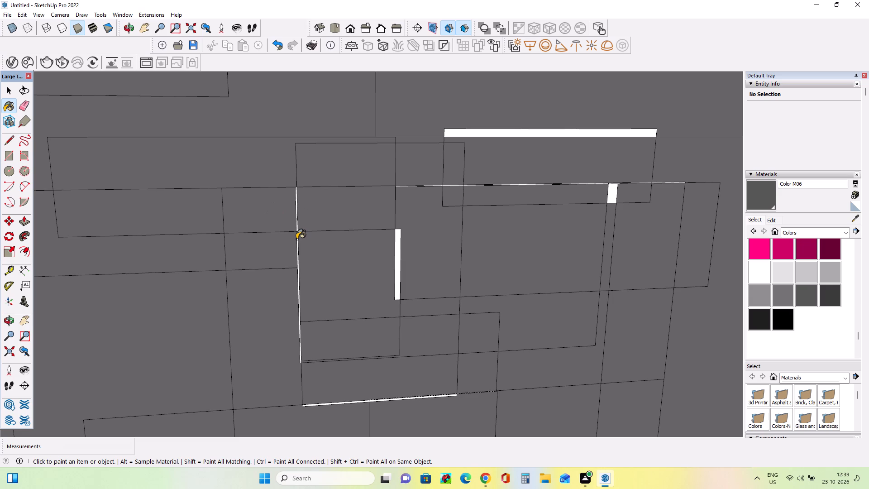
pyautogui.click(296, 239)
pyautogui.doubleClick(295, 235)
pyautogui.scroll(18, 289, 226)
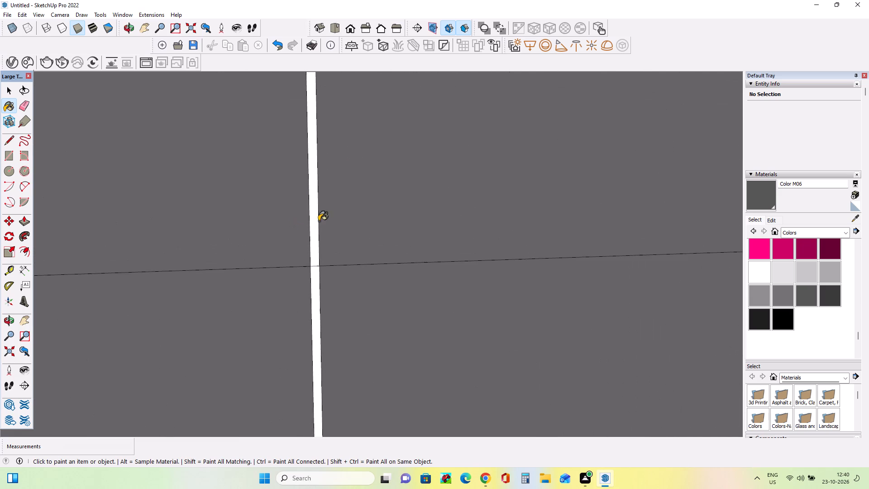
pyautogui.scroll(9, 312, 221)
pyautogui.doubleClick(315, 220)
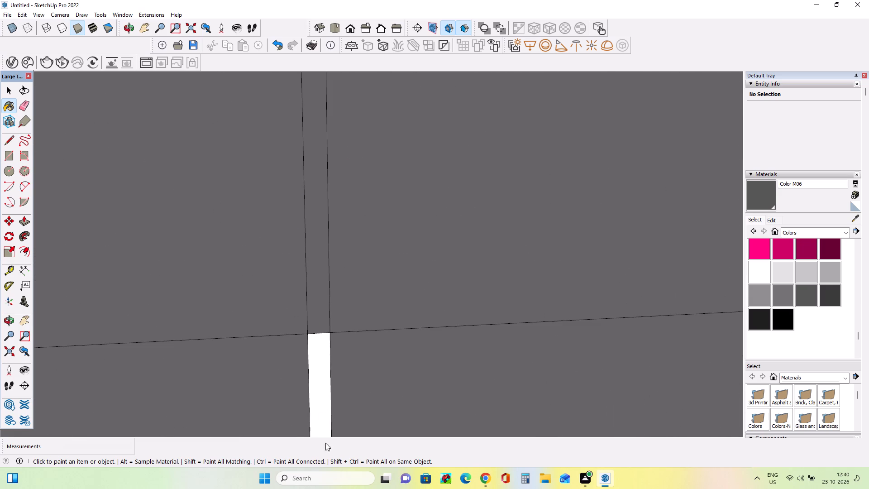
pyautogui.click(315, 385)
# Paint the tiny white square at the bottom end of that vertical sliver dark grey with Color M06.
pyautogui.scroll(-12, 315, 385)
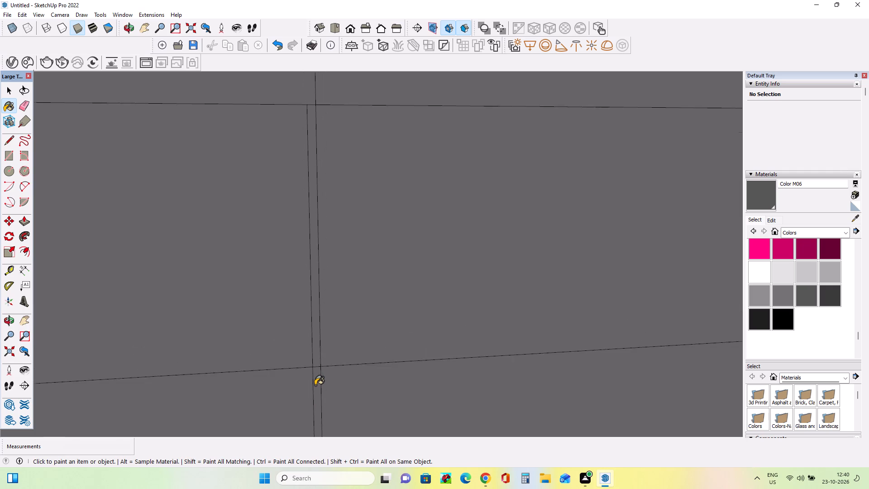
pyautogui.scroll(-14, 315, 385)
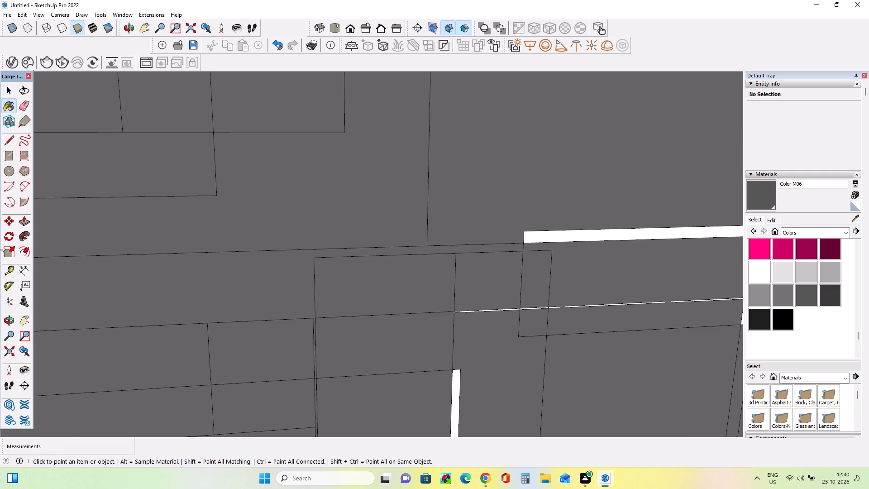
pyautogui.click(9, 340)
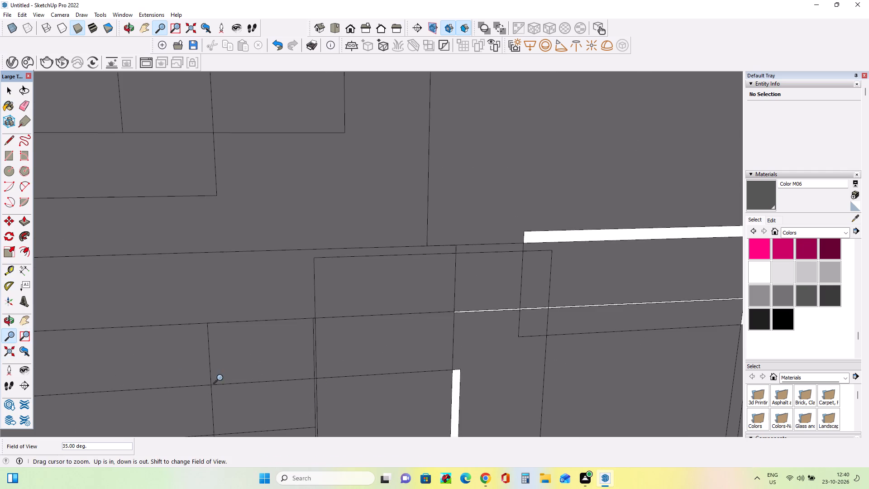
pyautogui.moveTo(238, 379); pyautogui.dragTo(303, 479)
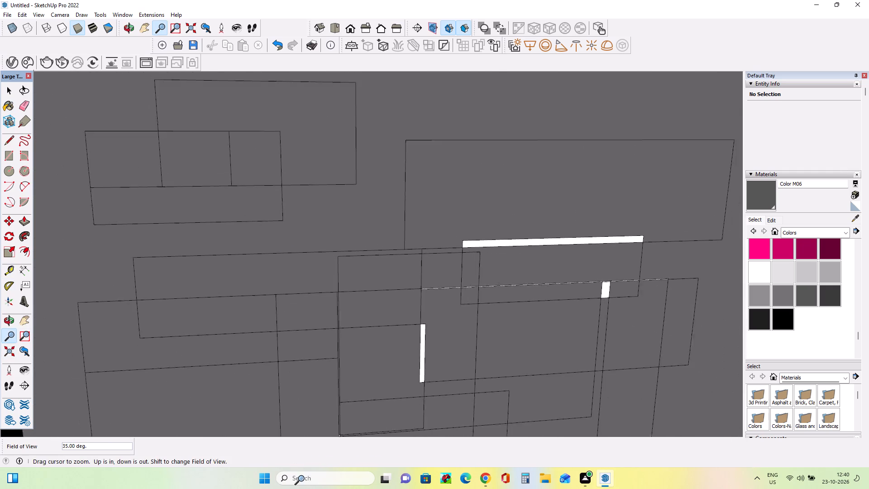
pyautogui.moveTo(303, 479); pyautogui.dragTo(375, 460)
pyautogui.scroll(-3, 350, 425)
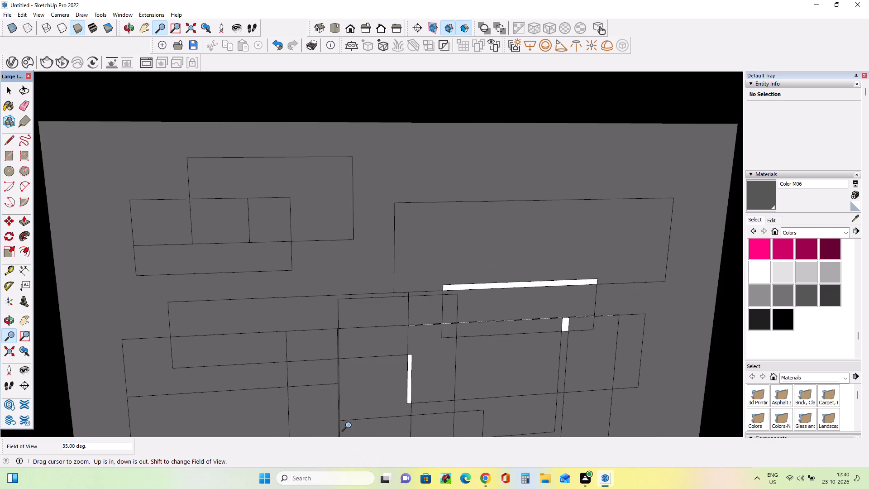
pyautogui.scroll(-11, 350, 425)
pyautogui.moveTo(348, 426); pyautogui.dragTo(341, 431)
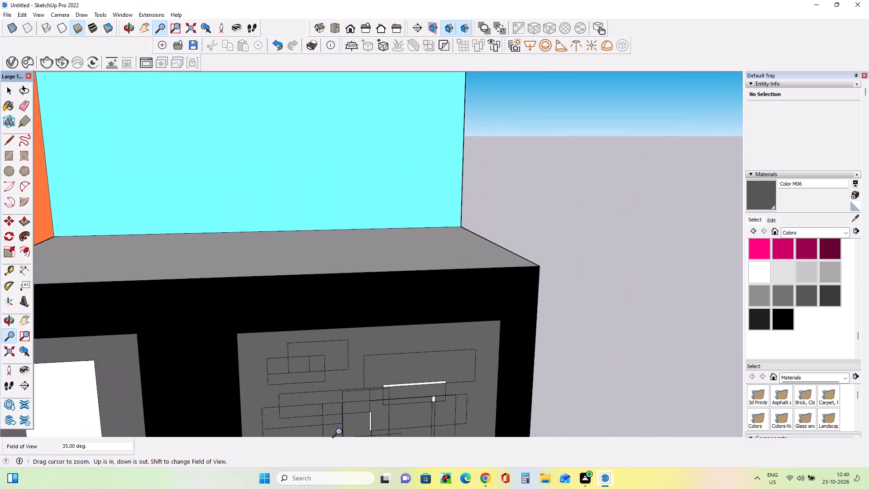
pyautogui.moveTo(341, 431); pyautogui.dragTo(346, 484)
pyautogui.scroll(2, 343, 415)
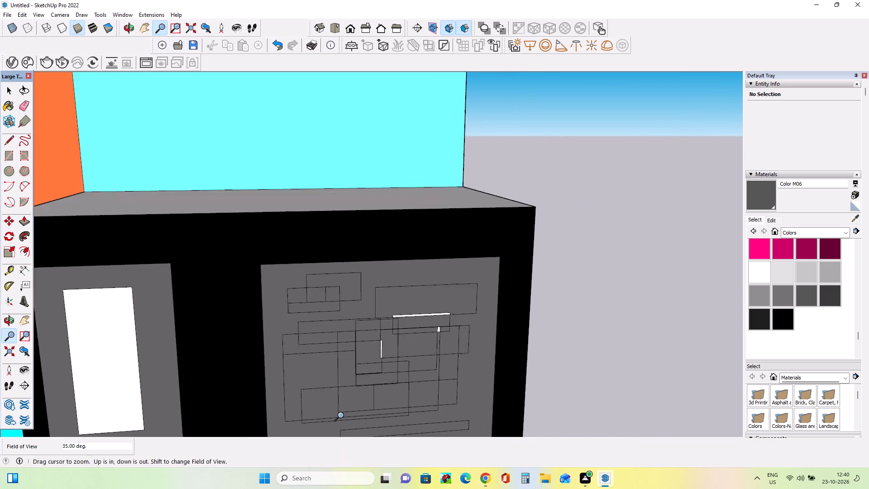
pyautogui.scroll(18, 343, 415)
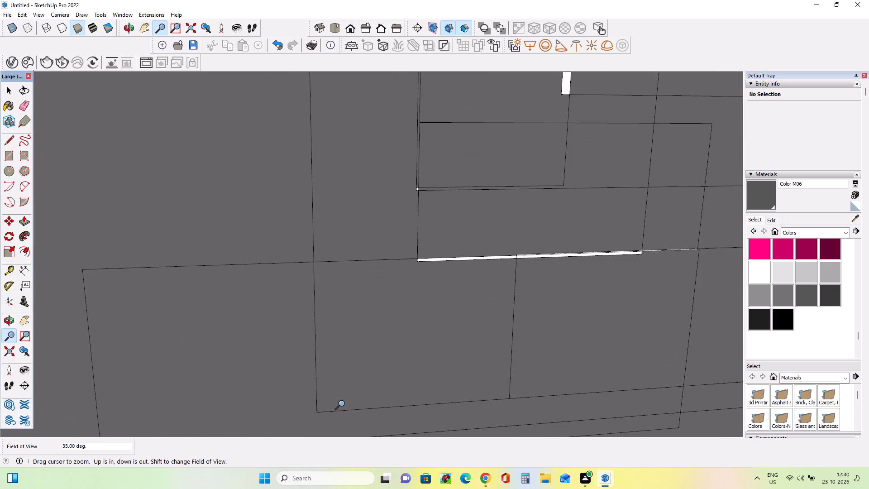
pyautogui.scroll(1, 348, 386)
pyautogui.scroll(3, 429, 190)
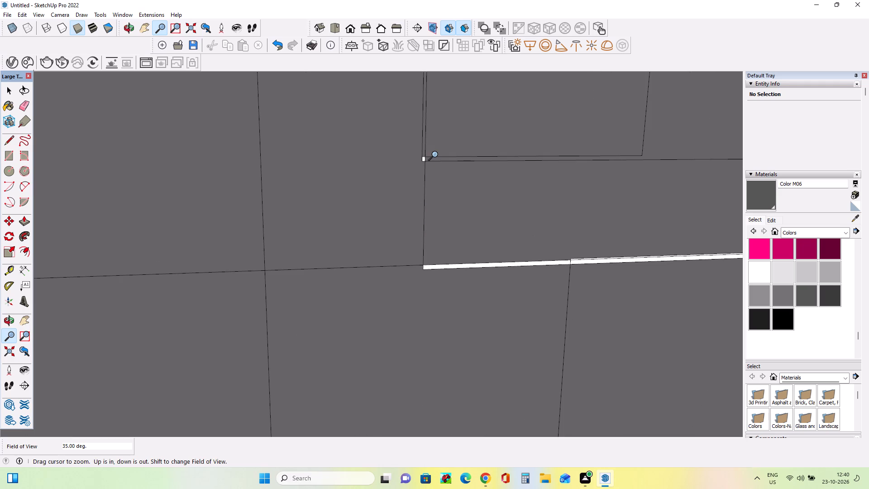
pyautogui.scroll(11, 428, 154)
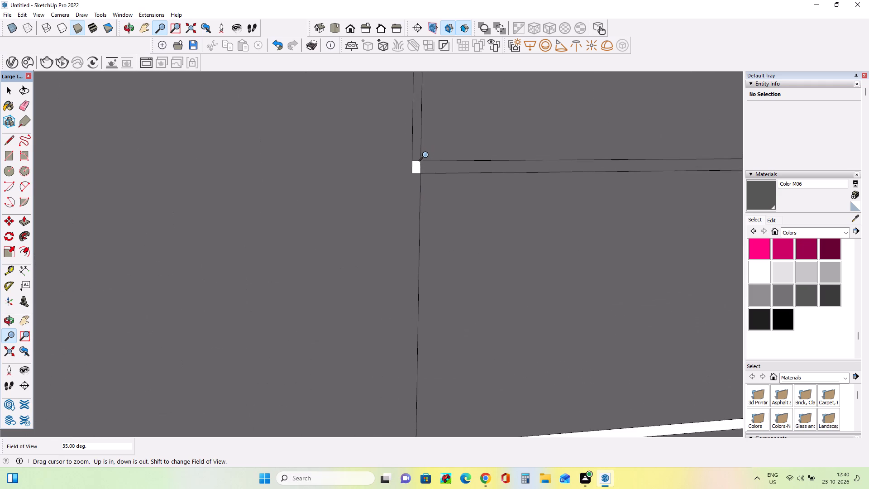
pyautogui.scroll(10, 427, 155)
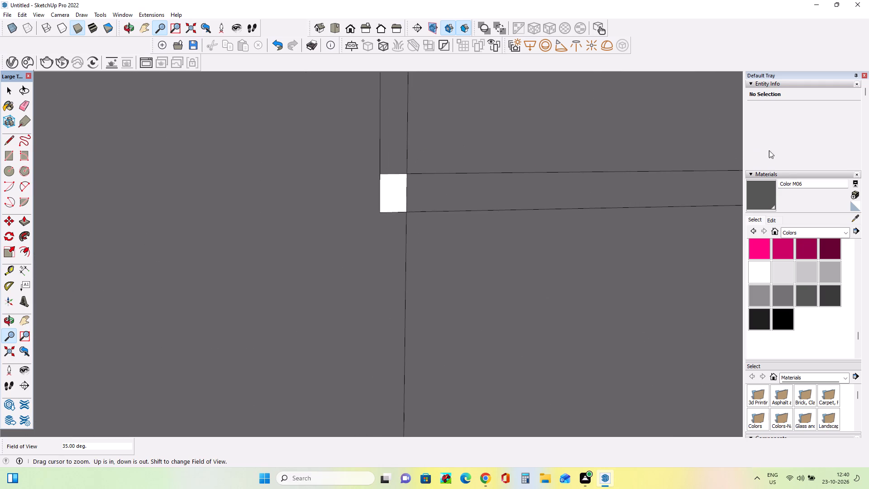
pyautogui.click(758, 180)
pyautogui.click(389, 210)
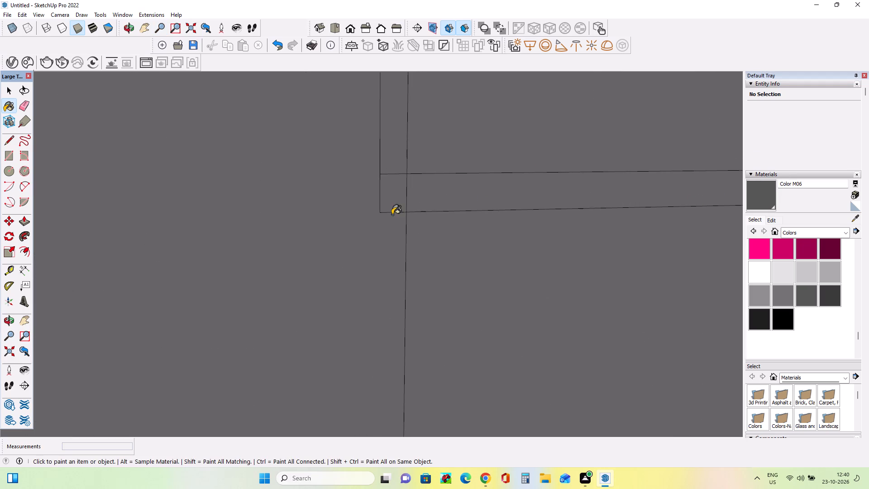
# Paint the right-hand lower part of the white strip along the central tall rectangle's bottom edge dark grey with Color M06.
pyautogui.scroll(-15, 432, 290)
pyautogui.moveTo(430, 291); pyautogui.dragTo(425, 351)
pyautogui.moveTo(19, 274); pyautogui.dragTo(7, 293)
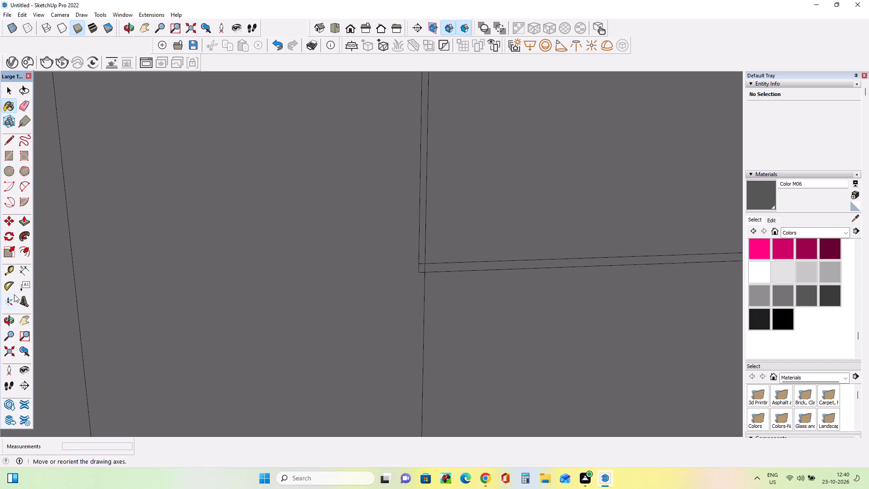
pyautogui.click(5, 141)
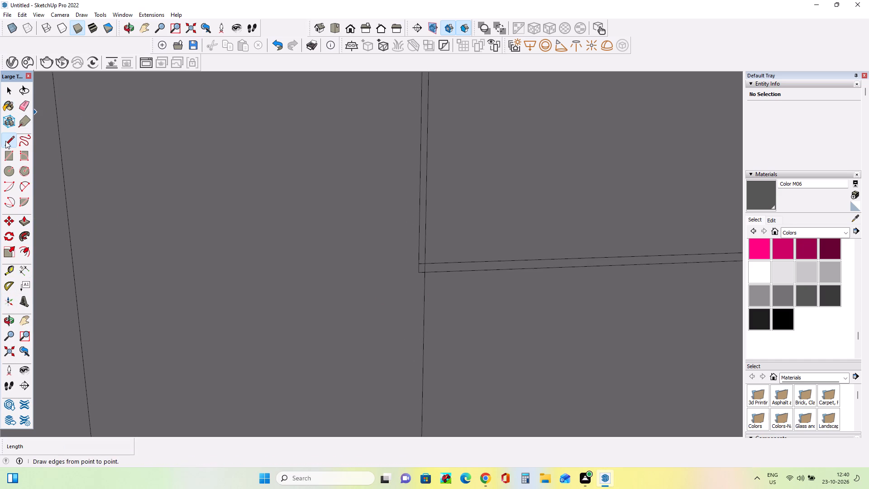
pyautogui.click(7, 331)
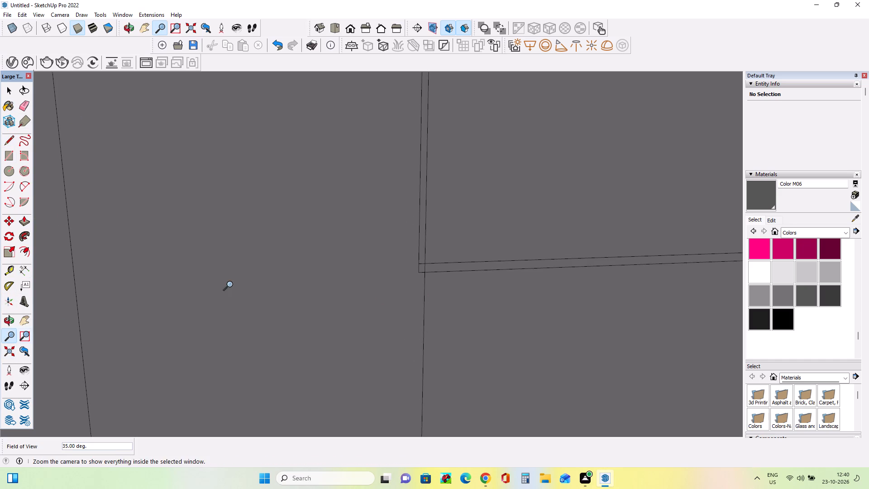
pyautogui.scroll(-8, 248, 277)
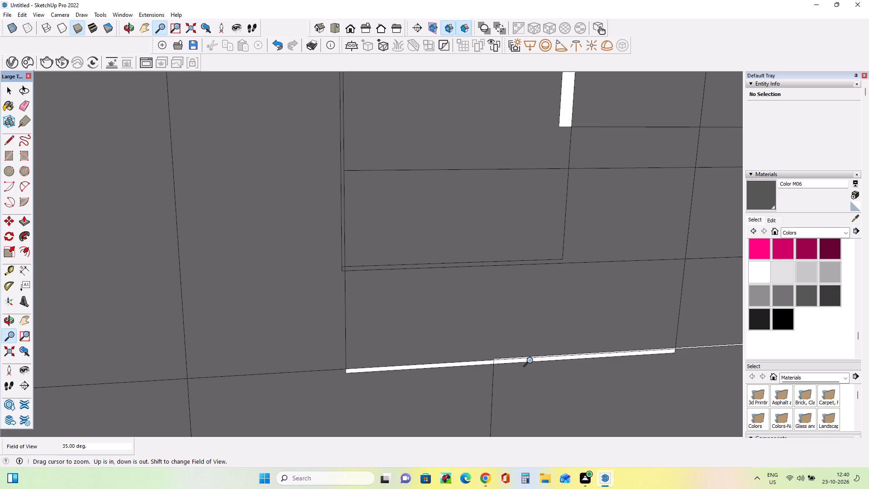
pyautogui.scroll(10, 532, 360)
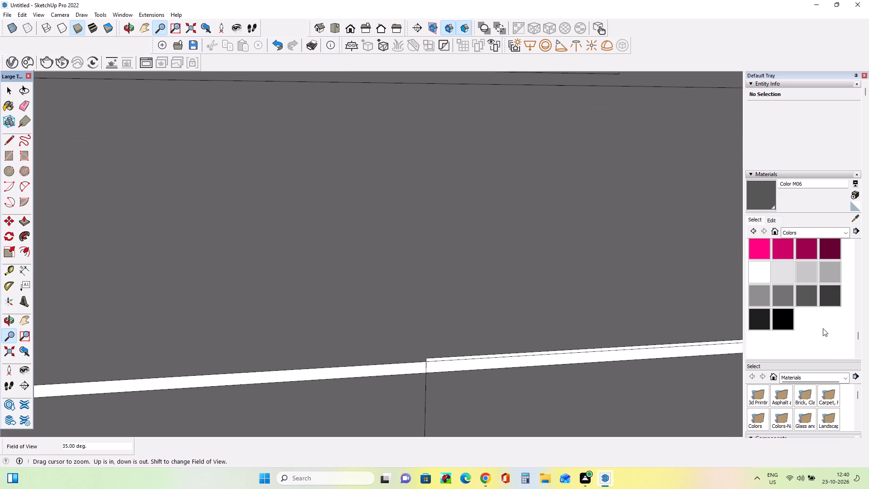
pyautogui.click(750, 195)
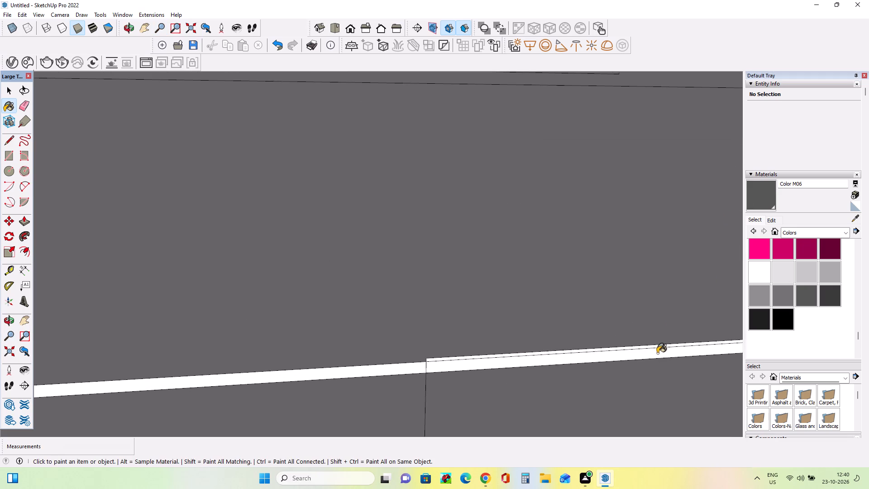
pyautogui.click(657, 353)
pyautogui.click(654, 347)
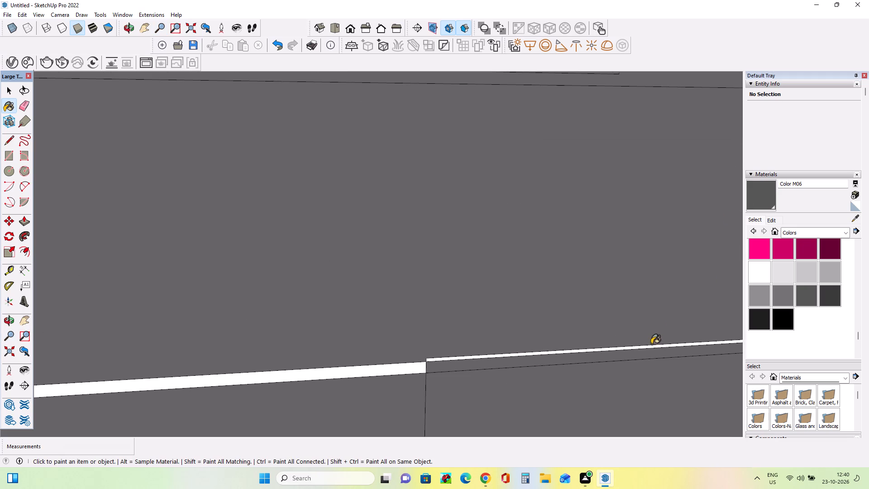
# Paint the remaining thin upper sliver and the left part of that bottom-edge strip dark grey with Color M06.
pyautogui.click(8, 331)
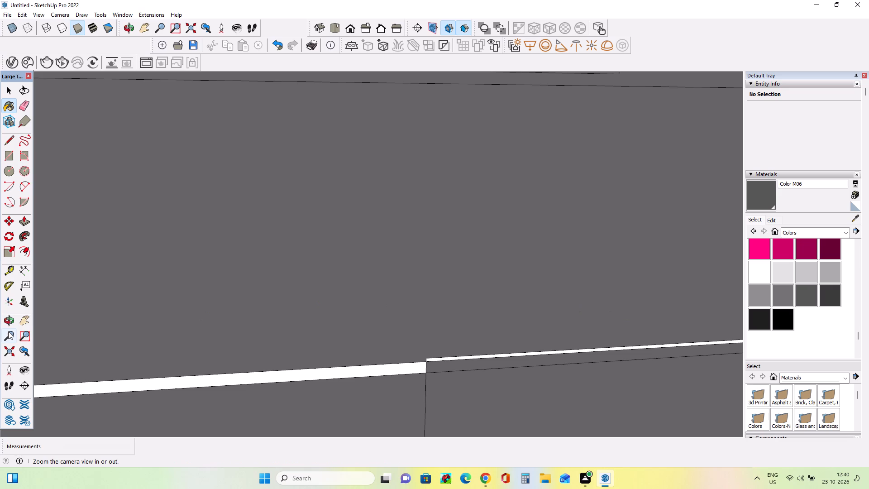
pyautogui.scroll(12, 463, 367)
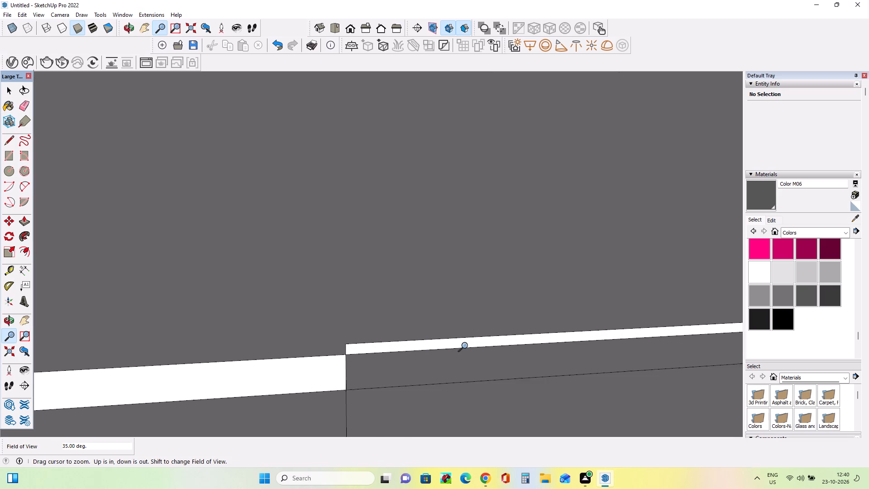
pyautogui.scroll(6, 467, 345)
pyautogui.click(779, 191)
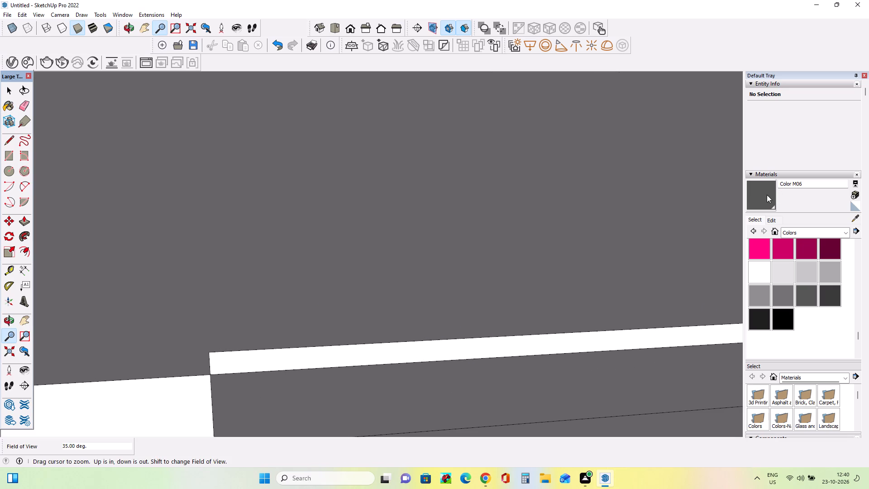
pyautogui.click(767, 195)
pyautogui.moveTo(425, 347); pyautogui.dragTo(409, 350)
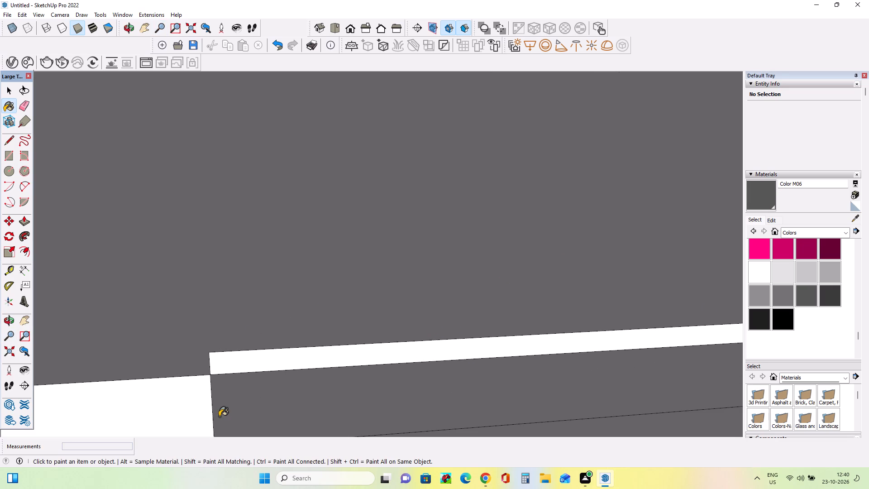
pyautogui.click(196, 416)
# Paint the last thin white horizontal sliver beside the lower corner of the overlapping rectangles dark grey with Color M06.
pyautogui.scroll(-10, 241, 220)
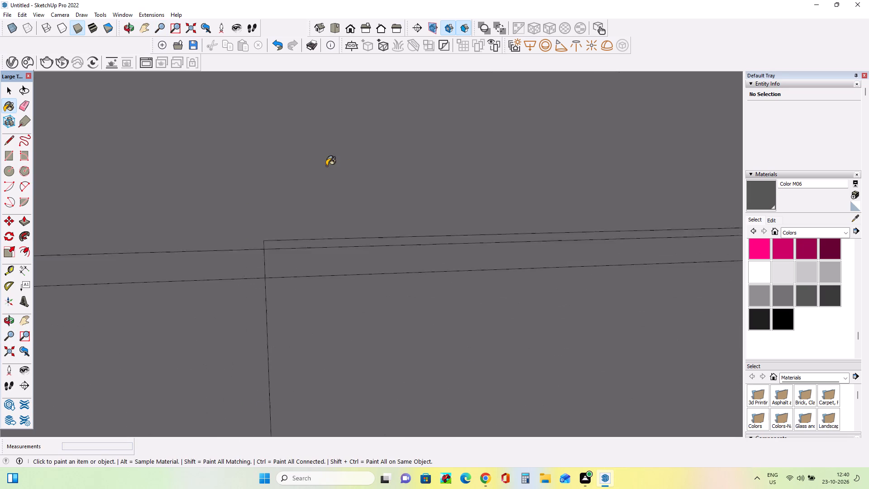
pyautogui.scroll(-5, 326, 166)
pyautogui.scroll(1, 325, 173)
pyautogui.scroll(-12, 325, 173)
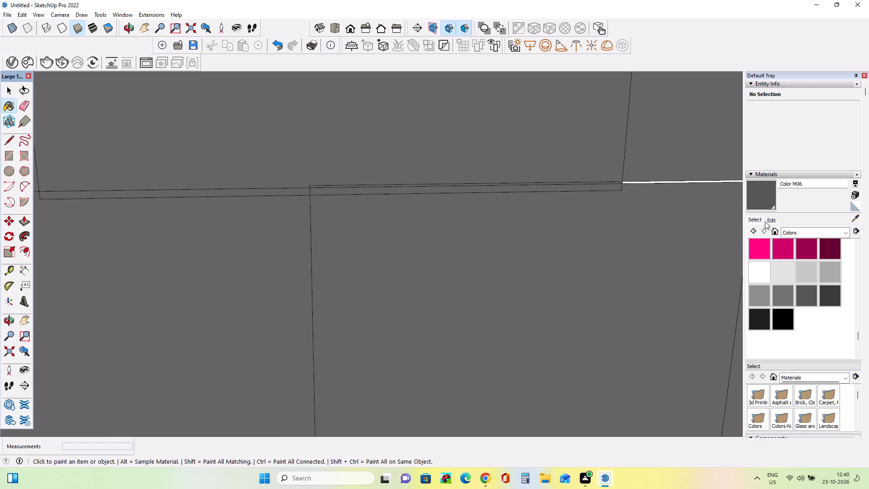
pyautogui.click(726, 180)
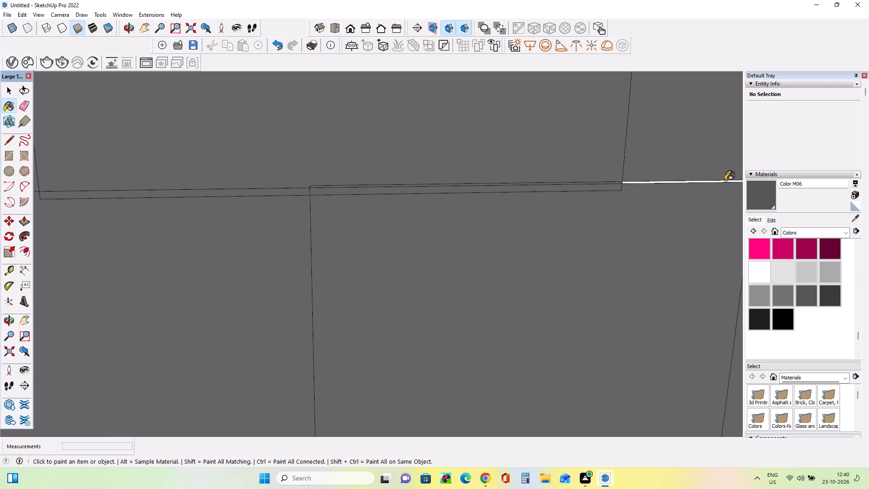
pyautogui.doubleClick(725, 181)
# Paint the thin vertical white sliver among the overlapping rectangles on the black box's wide panel dark grey with Color M06.
pyautogui.scroll(-11, 727, 200)
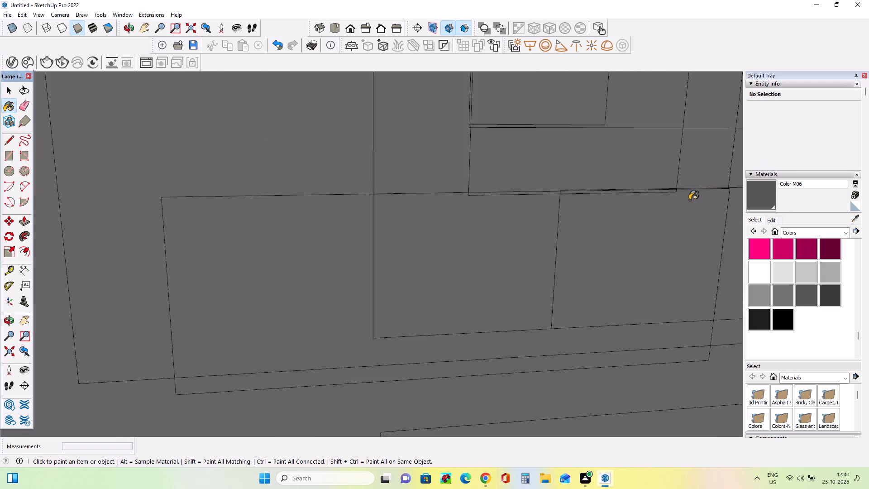
pyautogui.scroll(-10, 689, 200)
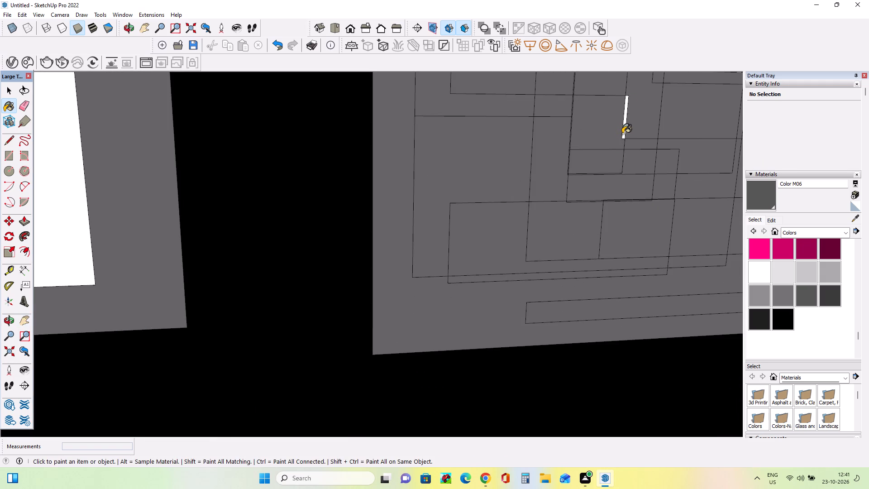
pyautogui.scroll(10, 622, 134)
pyautogui.click(626, 128)
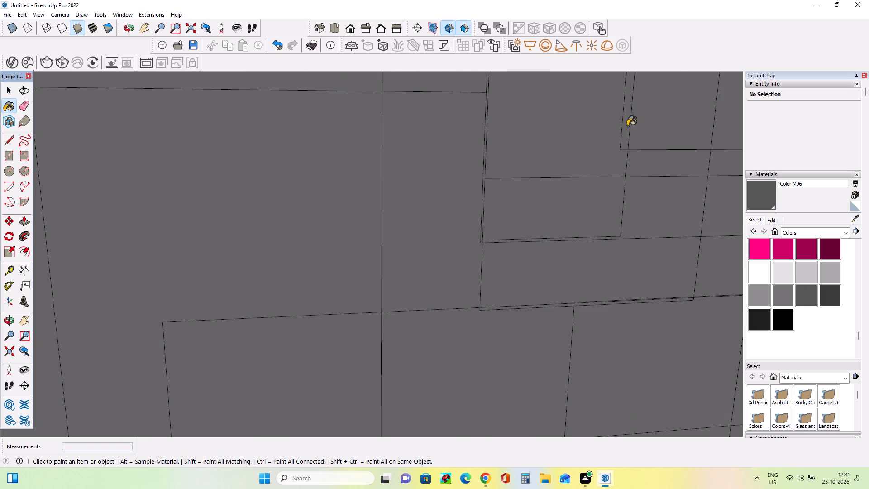
# Paint the white horizontal strip and the small white piece below it among the overlapping rectangles dark grey with Color M06.
pyautogui.scroll(-9, 627, 126)
pyautogui.scroll(1, 628, 125)
pyautogui.scroll(-14, 628, 125)
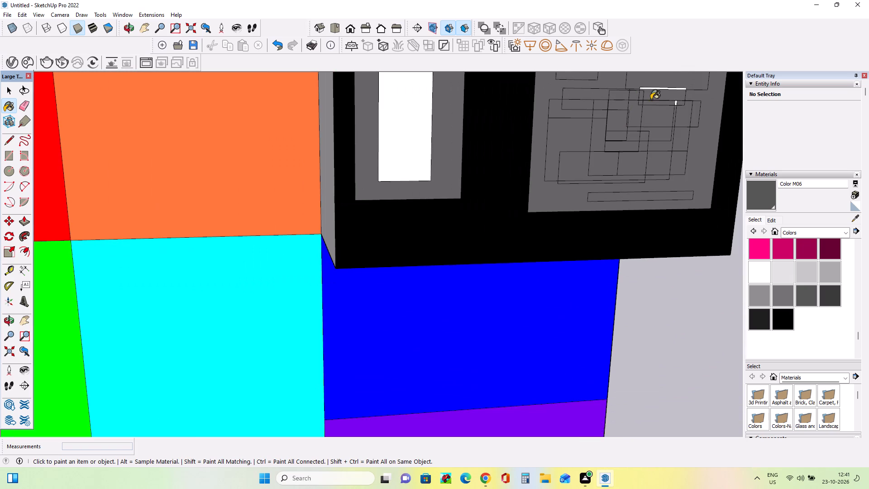
pyautogui.scroll(10, 658, 97)
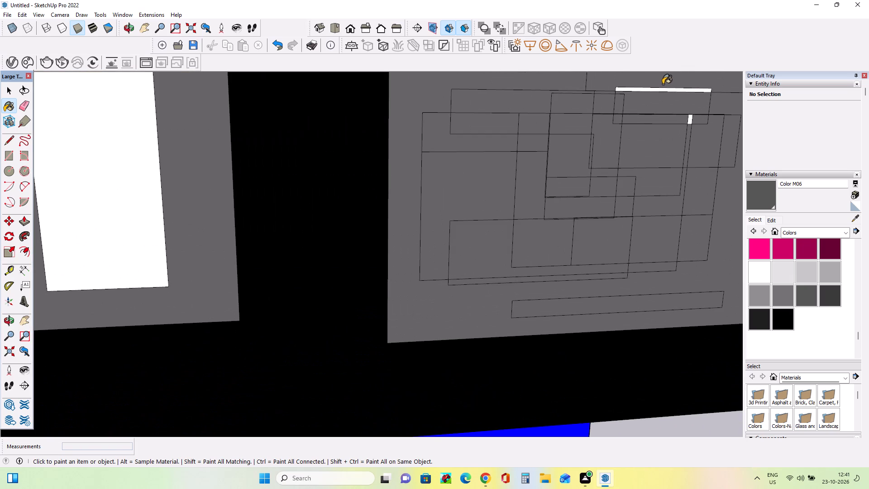
pyautogui.click(662, 90)
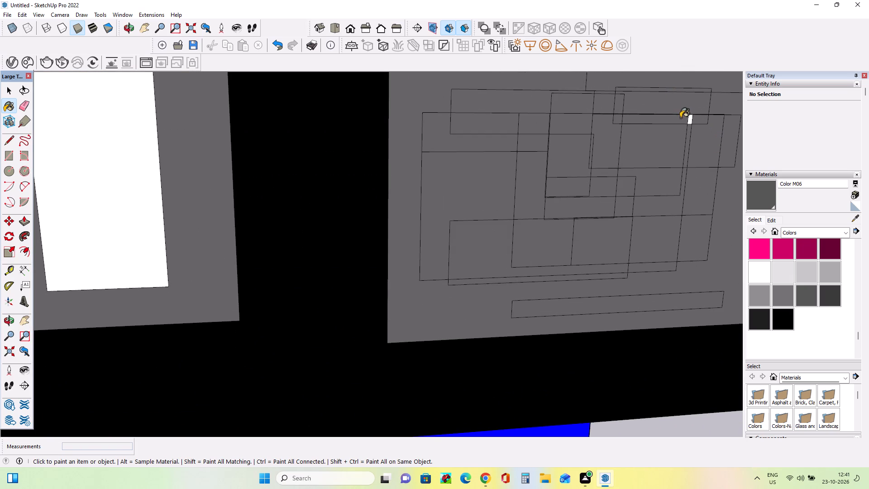
pyautogui.click(690, 122)
# Paint the background face of the black box's wide panel, around the overlapping rectangles, lighter grey with Color M04.
pyautogui.scroll(-6, 690, 122)
pyautogui.scroll(1, 687, 129)
pyautogui.scroll(-5, 687, 129)
pyautogui.scroll(1, 687, 129)
pyautogui.scroll(-3, 687, 129)
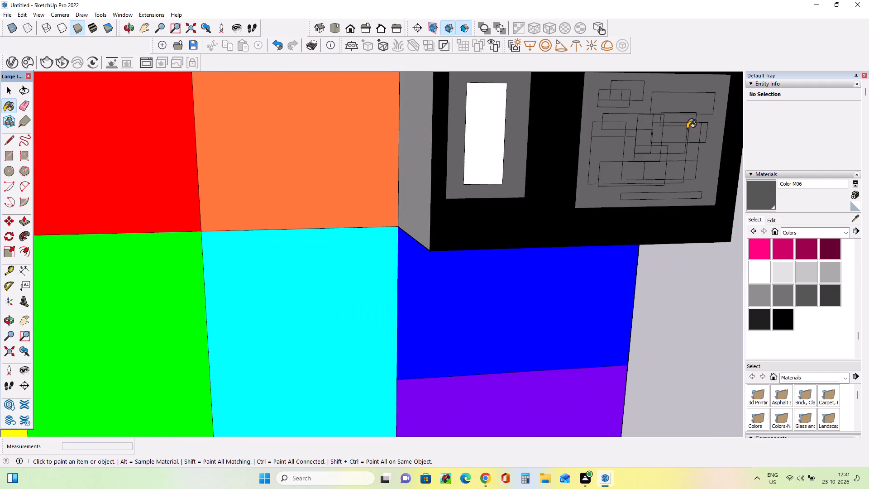
pyautogui.scroll(-2, 687, 129)
pyautogui.scroll(1, 687, 129)
pyautogui.scroll(-1, 687, 129)
pyautogui.moveTo(778, 315); pyautogui.dragTo(766, 294)
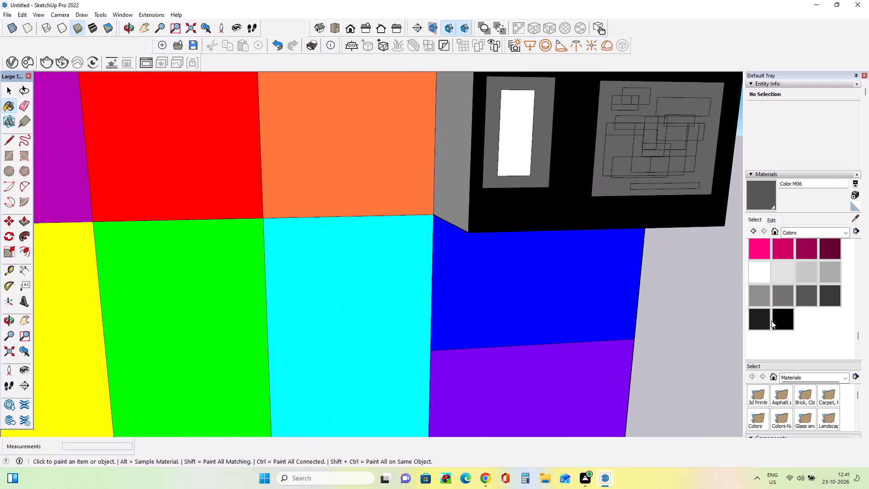
pyautogui.click(790, 317)
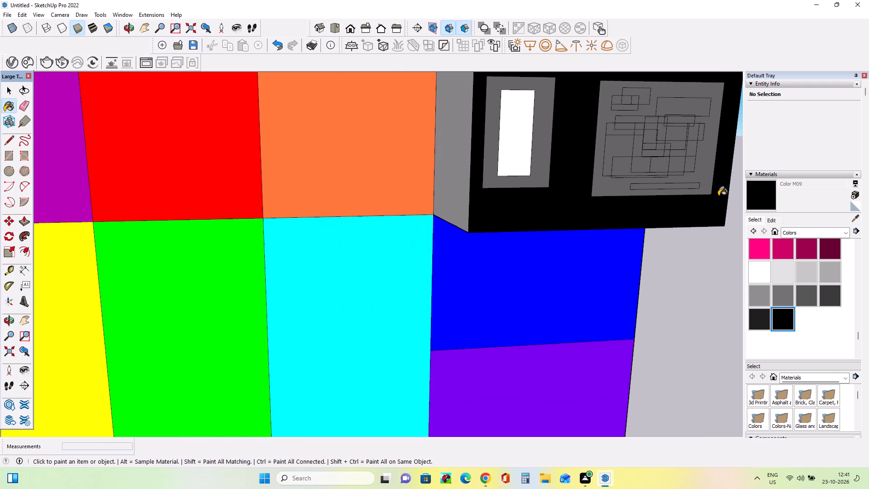
pyautogui.click(798, 299)
pyautogui.click(757, 294)
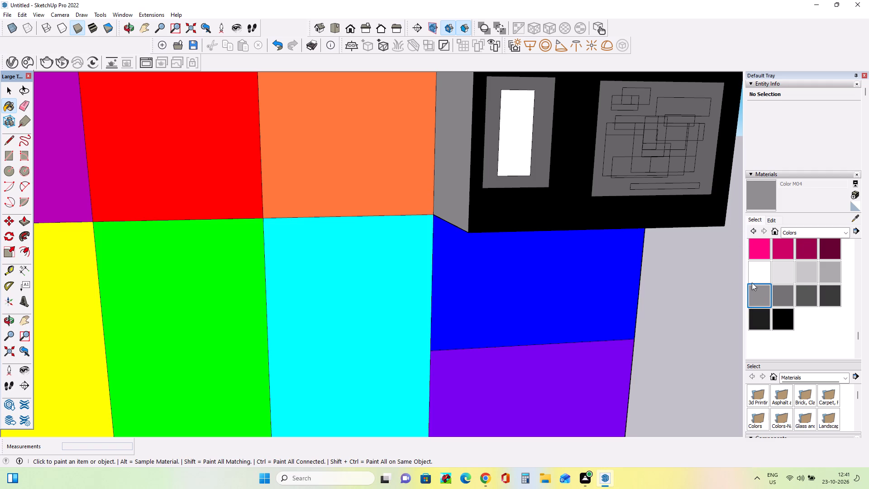
pyautogui.click(703, 166)
pyautogui.click(703, 166)
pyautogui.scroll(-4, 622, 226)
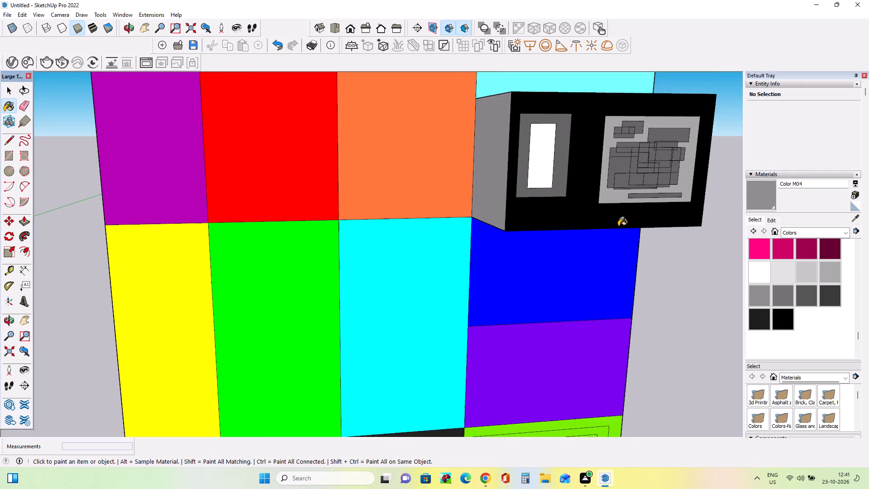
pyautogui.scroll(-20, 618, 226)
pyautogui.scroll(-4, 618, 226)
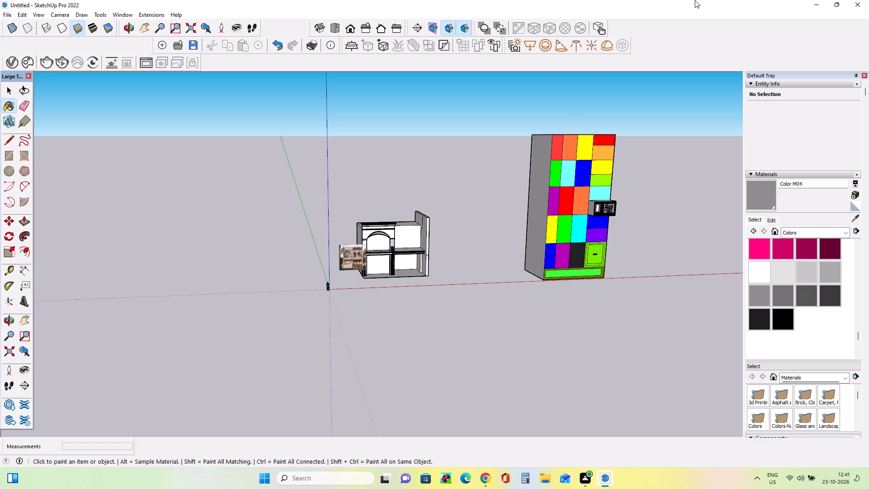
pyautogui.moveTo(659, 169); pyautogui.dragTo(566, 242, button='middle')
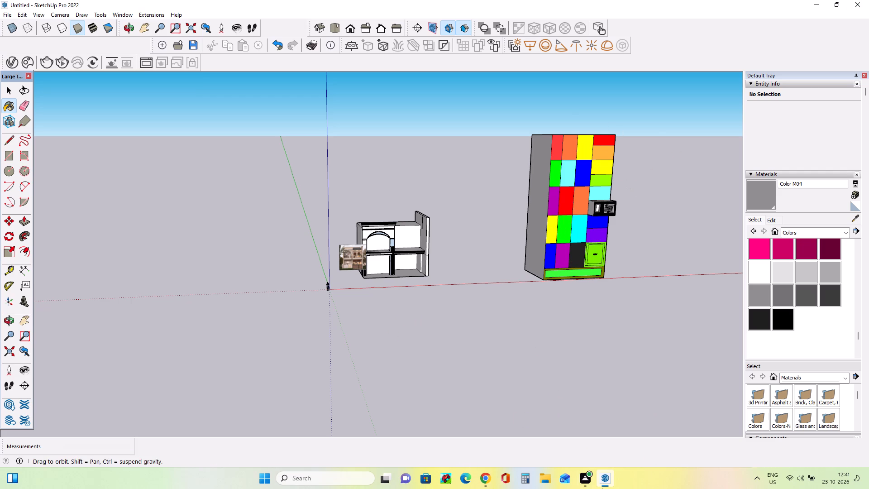
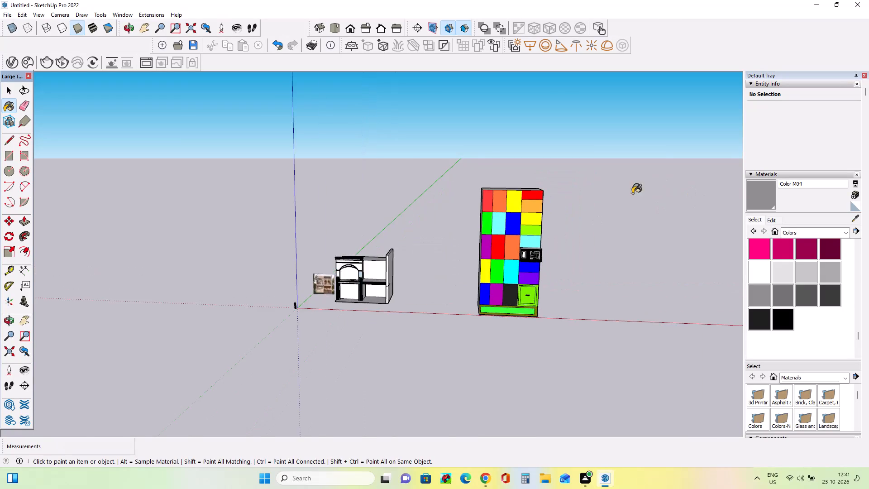
# Delete the entire tall multicoloured block, including its panels and the black box, leaving the house and reference photo.
pyautogui.scroll(-1, 576, 207)
pyautogui.scroll(4, 576, 207)
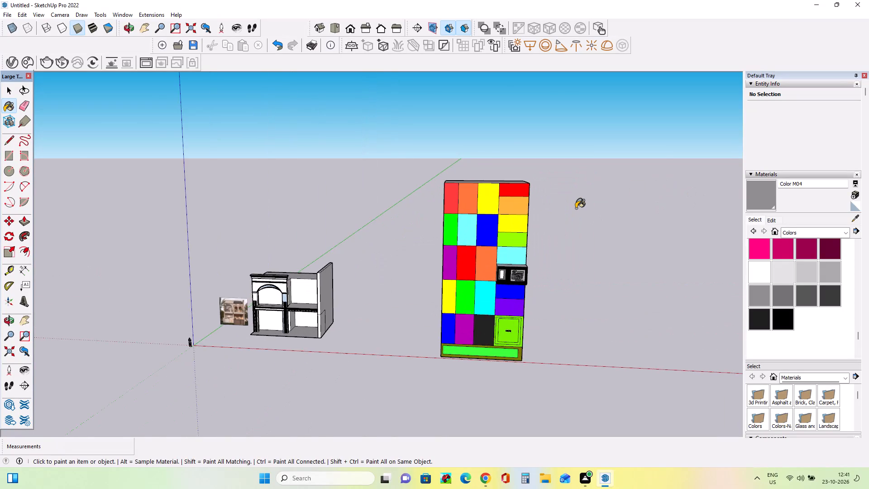
pyautogui.scroll(2, 576, 208)
pyautogui.moveTo(576, 210); pyautogui.dragTo(584, 231, button='middle')
pyautogui.scroll(-4, 339, 263)
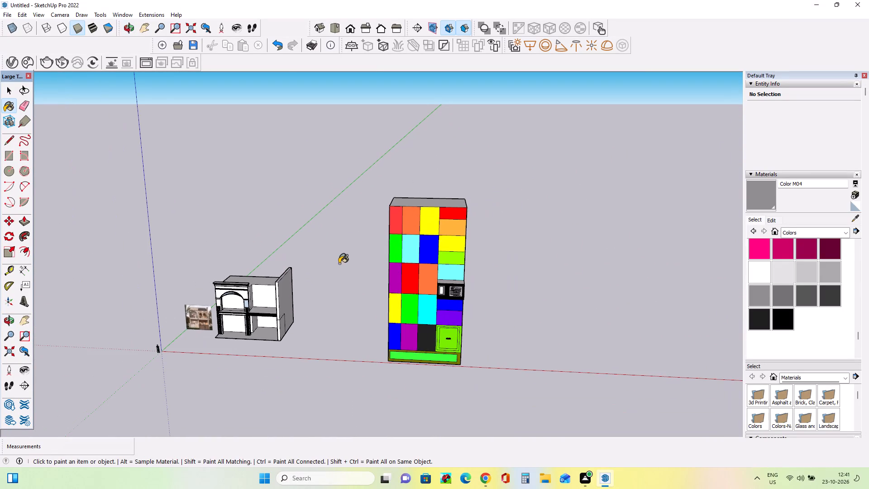
pyautogui.moveTo(345, 295); pyautogui.dragTo(390, 285, button='middle')
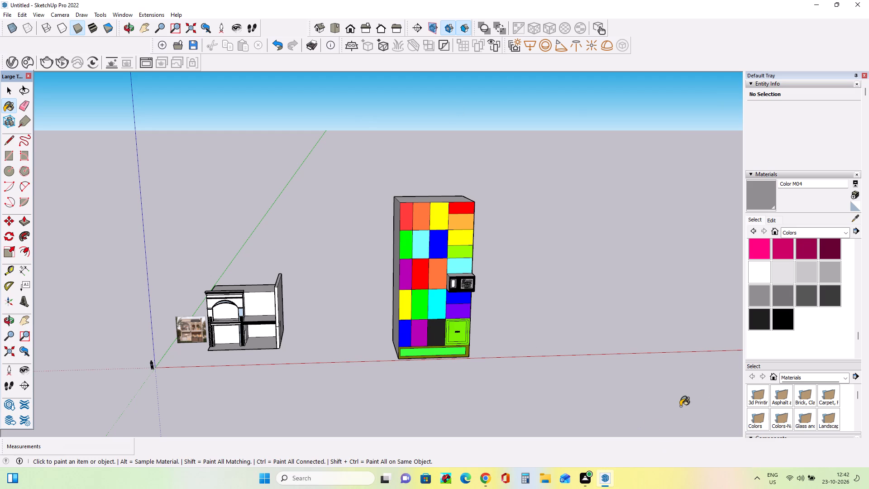
pyautogui.scroll(-2, 582, 343)
pyautogui.moveTo(630, 352); pyautogui.dragTo(632, 377, button='middle')
pyautogui.click(8, 87)
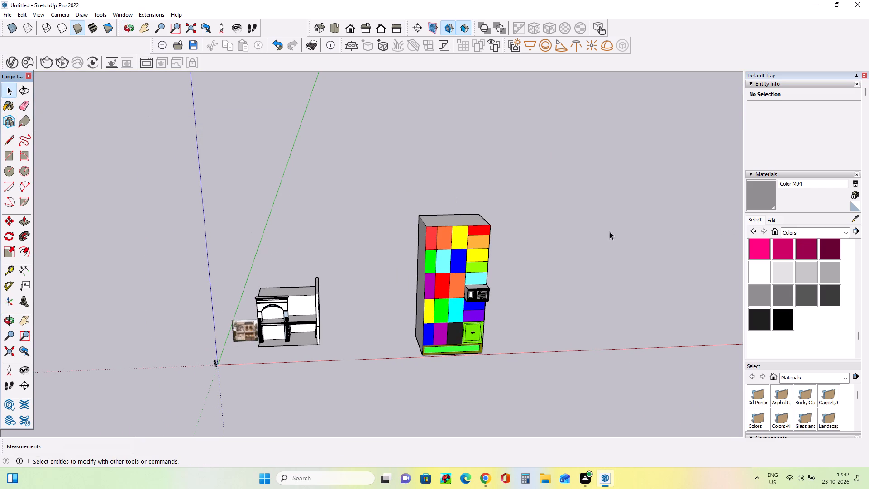
pyautogui.moveTo(520, 189); pyautogui.dragTo(569, 232, button='middle')
pyautogui.moveTo(523, 165); pyautogui.dragTo(486, 192)
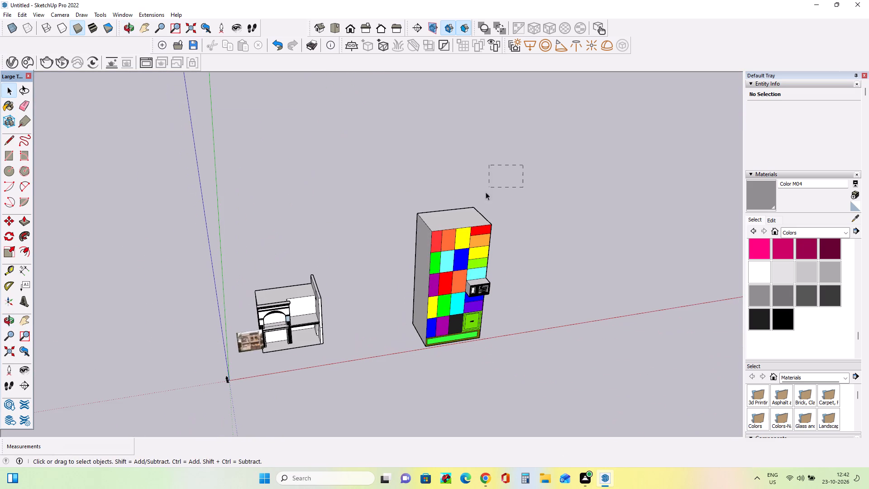
pyautogui.moveTo(486, 192); pyautogui.dragTo(388, 384)
pyautogui.press('Delete')
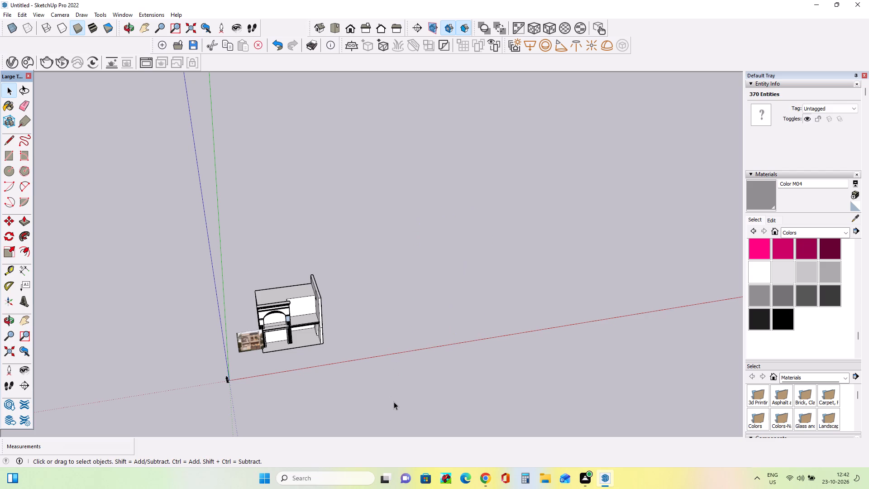
# Examine the house facade from the front and compare its upper floor with the reference photo.
pyautogui.scroll(13, 235, 316)
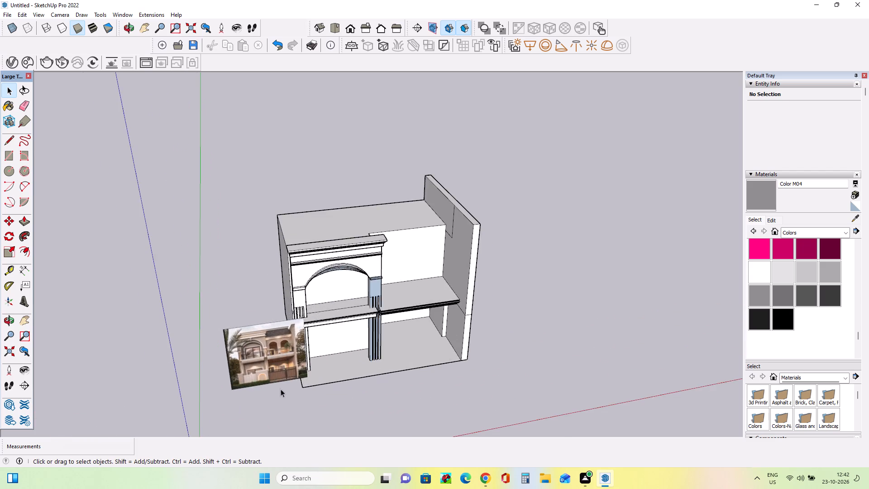
pyautogui.scroll(1, 281, 389)
pyautogui.moveTo(281, 389); pyautogui.dragTo(278, 284, button='middle')
pyautogui.scroll(1, 278, 285)
pyautogui.scroll(9, 396, 211)
pyautogui.scroll(-6, 510, 241)
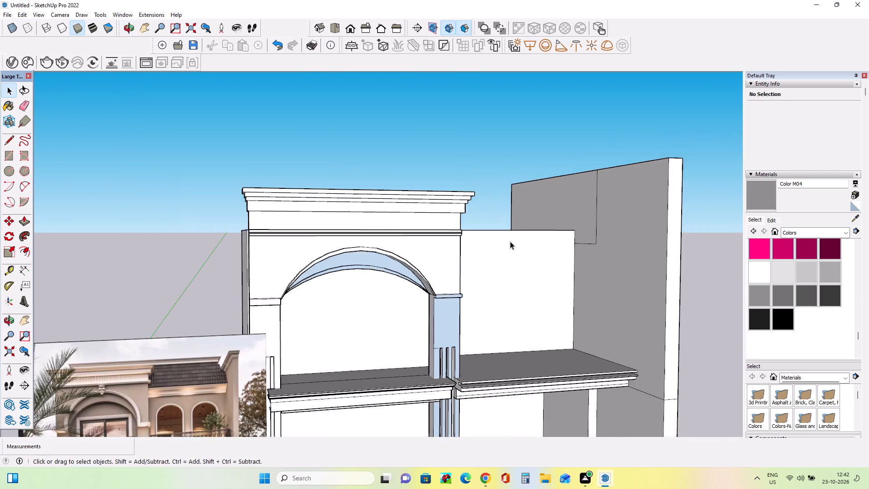
pyautogui.scroll(-3, 510, 241)
pyautogui.moveTo(525, 265); pyautogui.dragTo(453, 255, button='middle')
pyautogui.scroll(4, 484, 302)
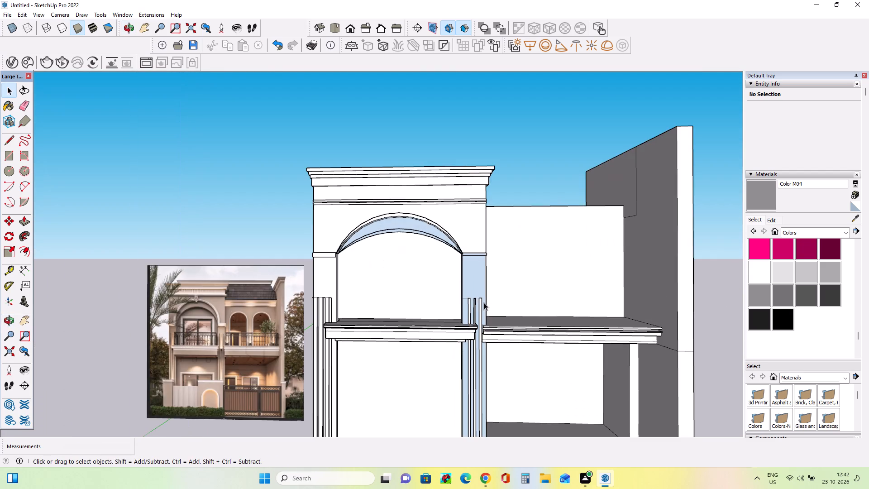
pyautogui.scroll(-8, 484, 306)
pyautogui.moveTo(500, 325); pyautogui.dragTo(530, 347, button='middle')
pyautogui.scroll(4, 603, 320)
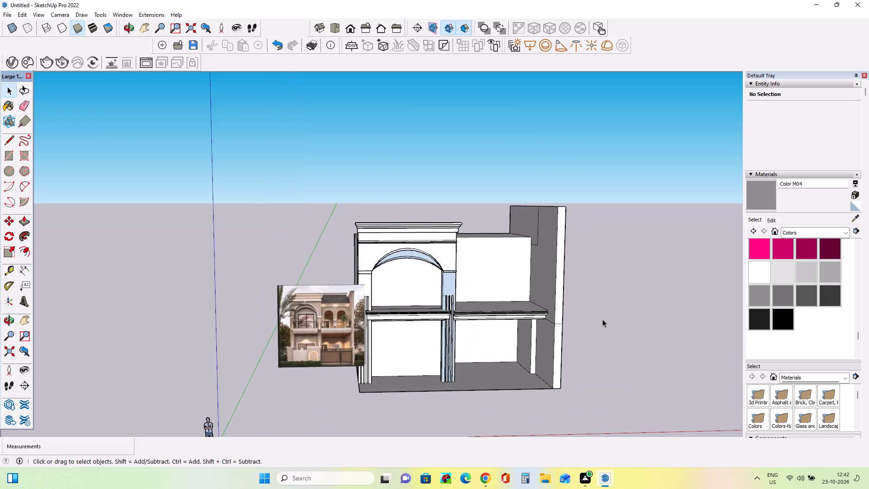
pyautogui.scroll(4, 602, 319)
pyautogui.moveTo(602, 319); pyautogui.dragTo(581, 326, button='middle')
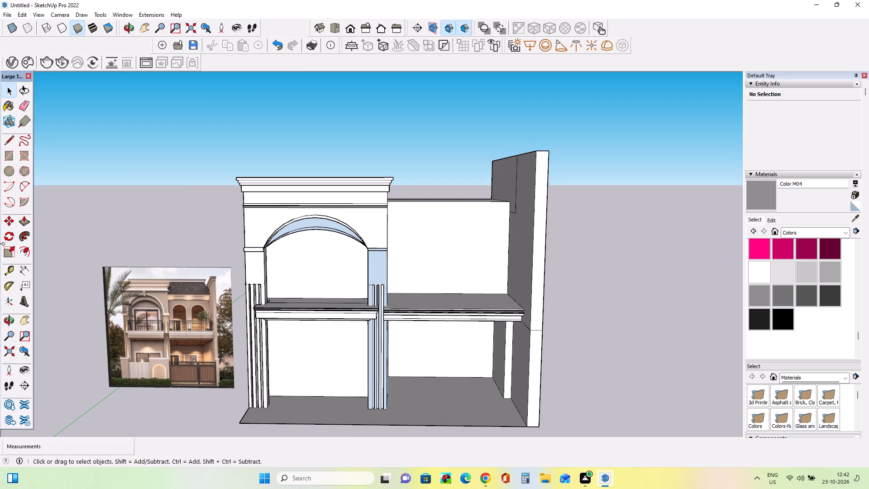
pyautogui.scroll(2, 305, 306)
pyautogui.moveTo(358, 305); pyautogui.dragTo(367, 327, button='middle')
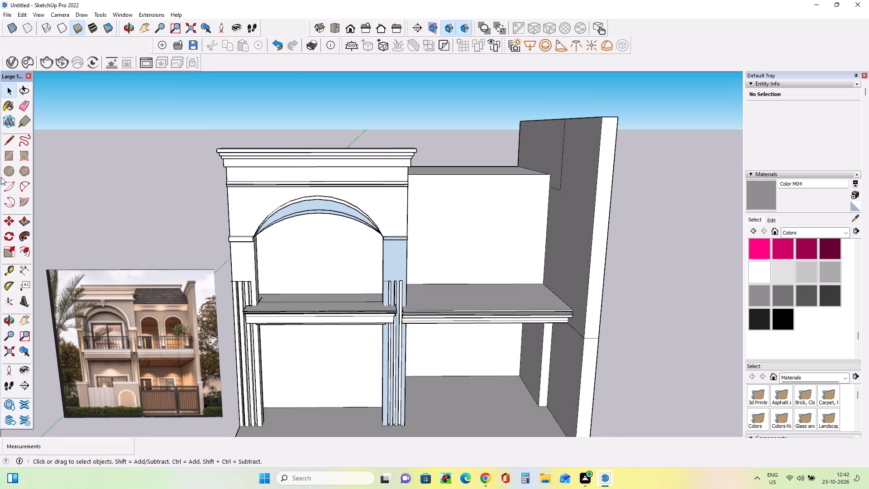
# Draw a door-sized rectangle about 7' 10" wide and 13' 6" high on the blank upper-floor wall beside the arched bay, starting at the floor line.
pyautogui.click(5, 159)
pyautogui.moveTo(445, 181); pyautogui.dragTo(361, 169, button='middle')
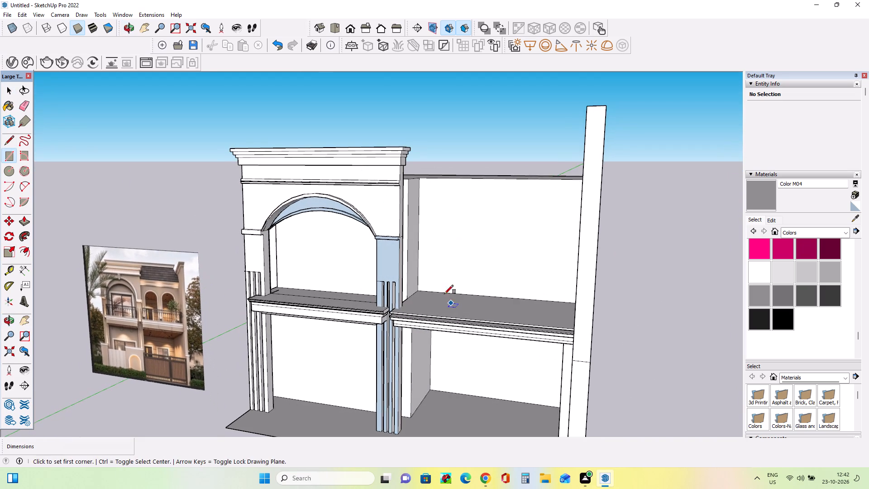
pyautogui.moveTo(517, 293); pyautogui.dragTo(567, 250, button='middle')
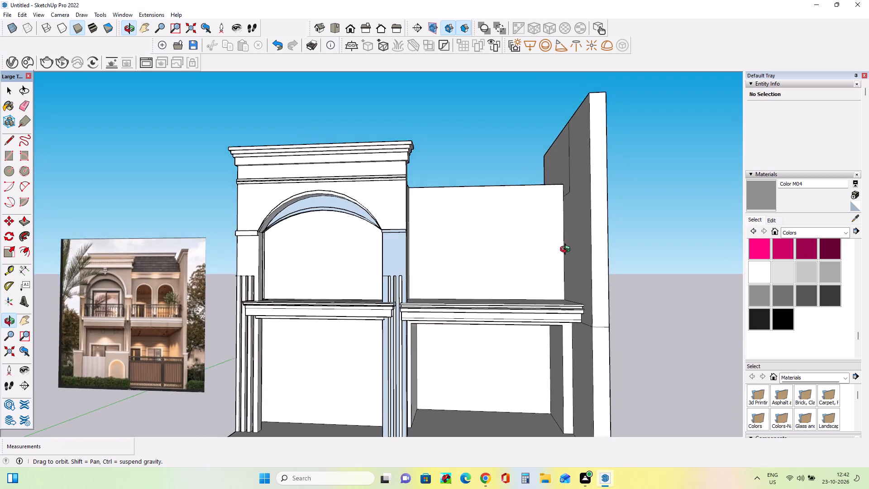
pyautogui.moveTo(567, 250); pyautogui.dragTo(587, 259, button='middle')
pyautogui.scroll(-5, 587, 259)
pyautogui.scroll(4, 646, 299)
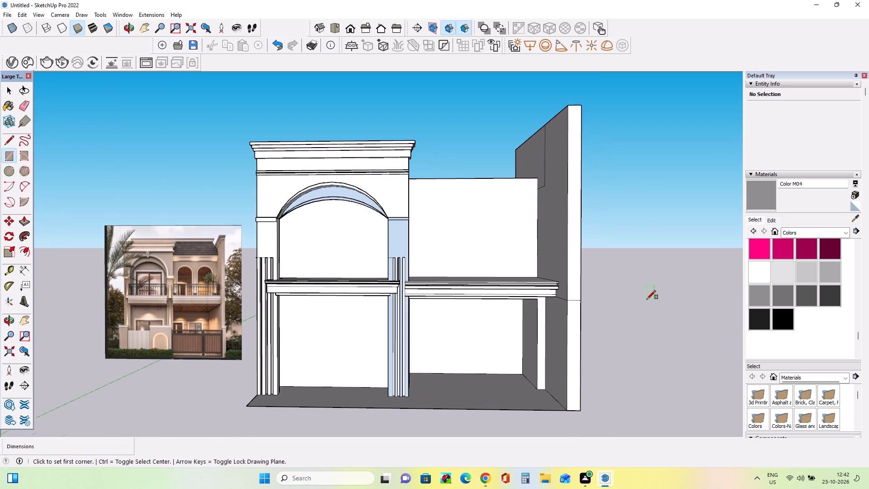
pyautogui.moveTo(646, 299); pyautogui.dragTo(646, 307, button='middle')
pyautogui.scroll(3, 476, 256)
pyautogui.scroll(-4, 475, 259)
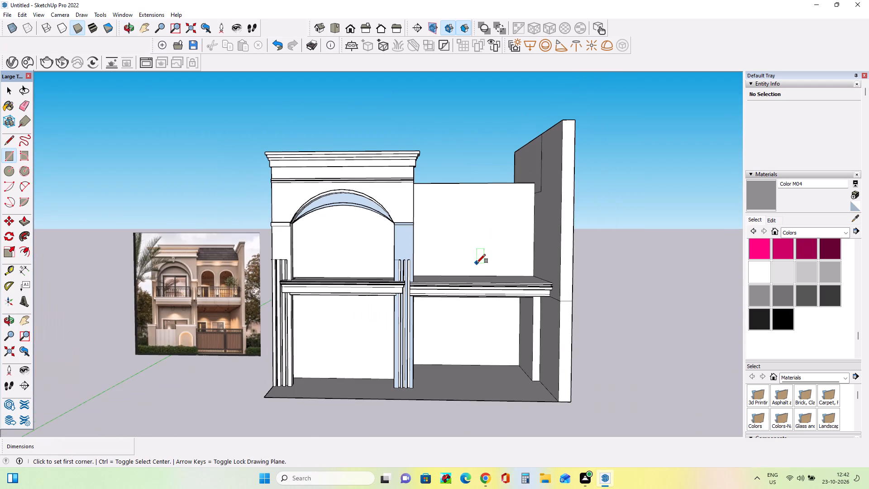
pyautogui.moveTo(477, 263); pyautogui.dragTo(445, 257, button='middle')
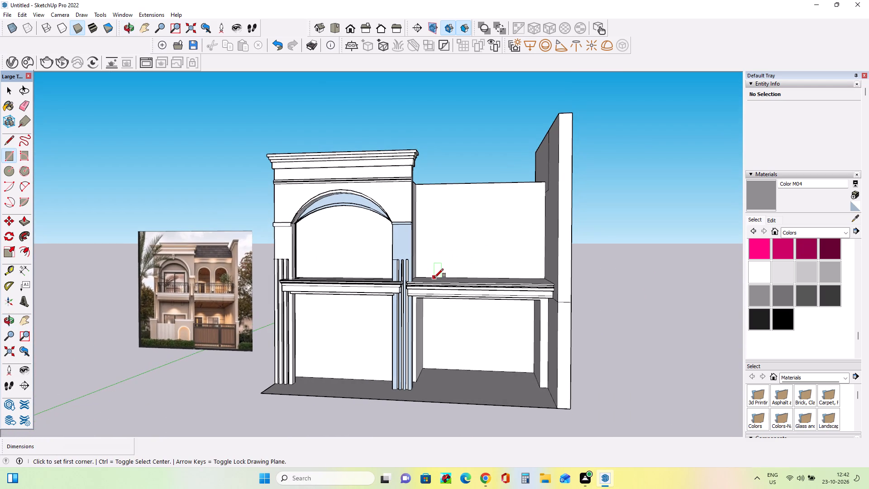
pyautogui.click(434, 278)
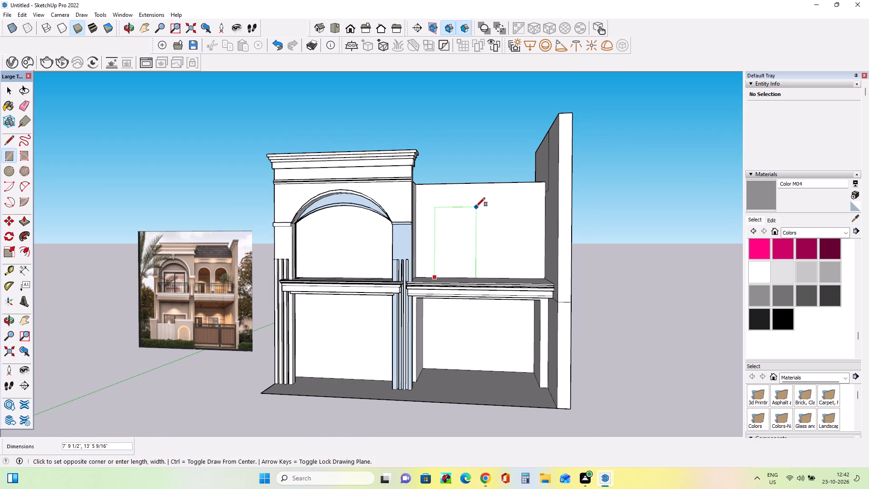
pyautogui.click(477, 206)
# Copy the rectangle's two side edges and top edge about 10' along the upper-floor wall, toward the tall side wall.
pyautogui.moveTo(512, 274); pyautogui.dragTo(554, 307, button='middle')
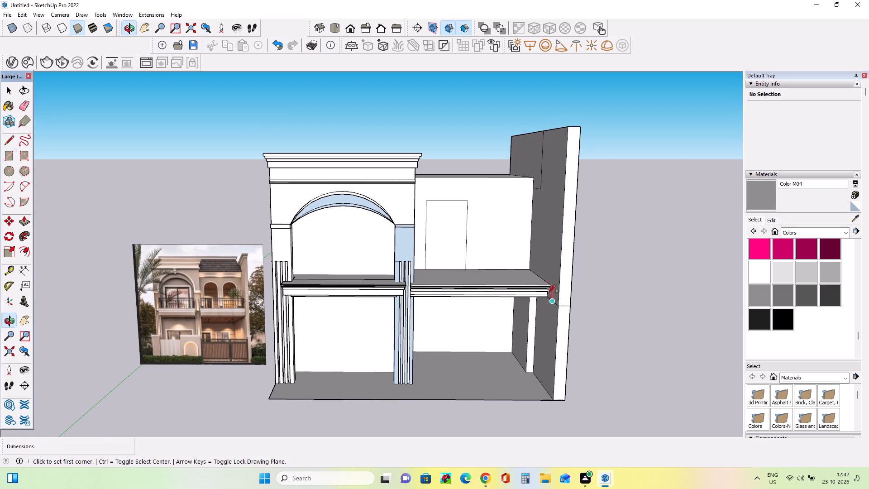
pyautogui.click(6, 91)
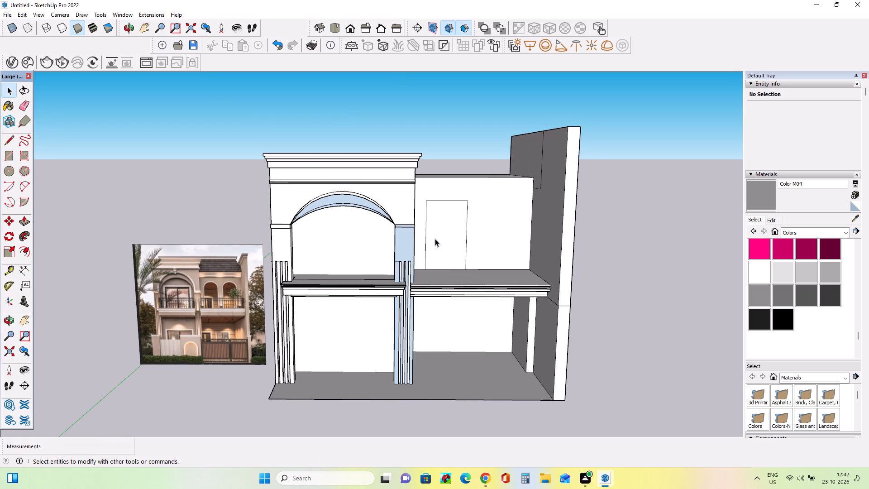
pyautogui.click(427, 248)
pyautogui.keyDown('ctrl'); pyautogui.click(426, 214); pyautogui.keyUp('ctrl')
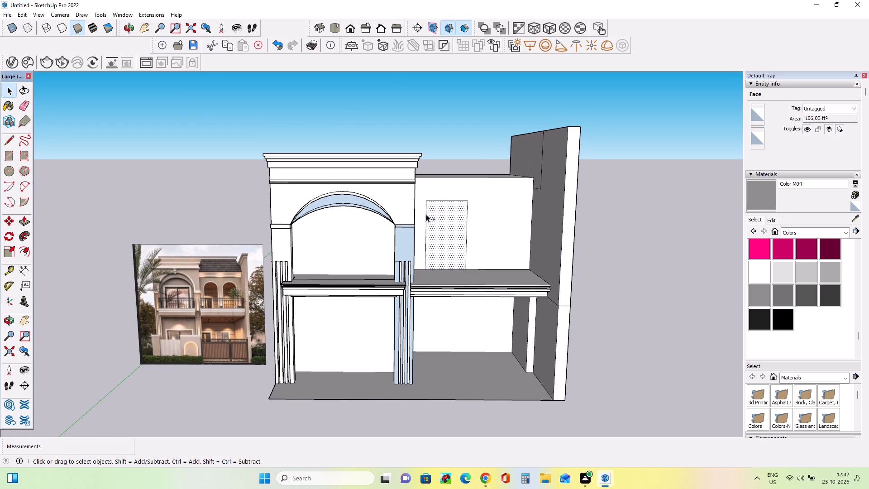
pyautogui.keyDown('ctrl'); pyautogui.click(430, 198); pyautogui.keyUp('ctrl')
pyautogui.keyDown('ctrl'); pyautogui.click(434, 200); pyautogui.keyUp('ctrl')
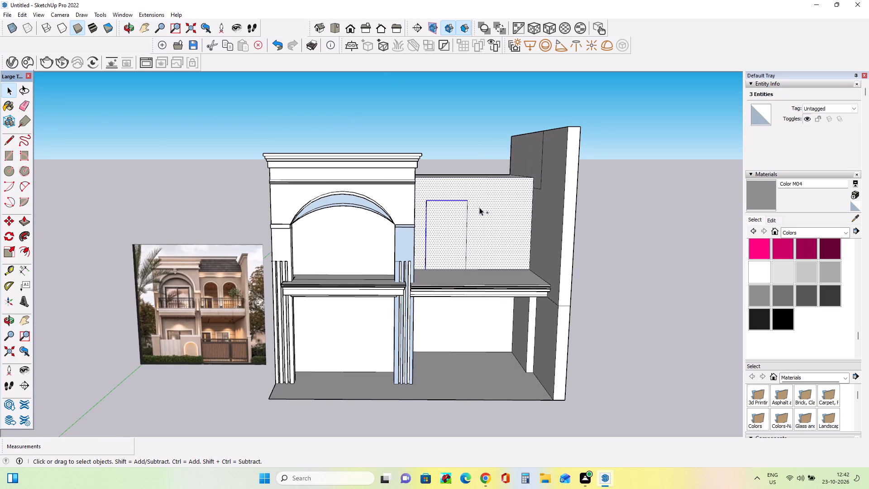
pyautogui.keyDown('ctrl'); pyautogui.click(466, 216); pyautogui.keyUp('ctrl')
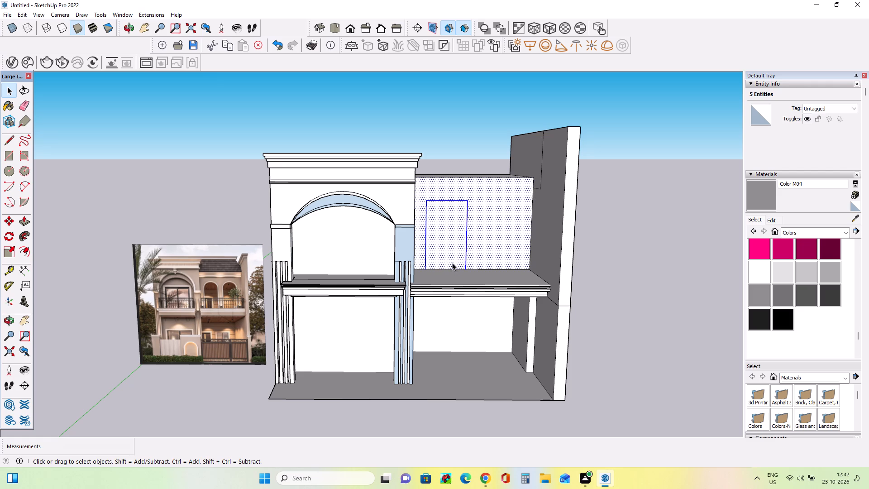
pyautogui.keyDown('shift'); pyautogui.click(453, 257); pyautogui.keyUp('shift')
pyautogui.keyDown('shift'); pyautogui.click(488, 221); pyautogui.keyUp('shift')
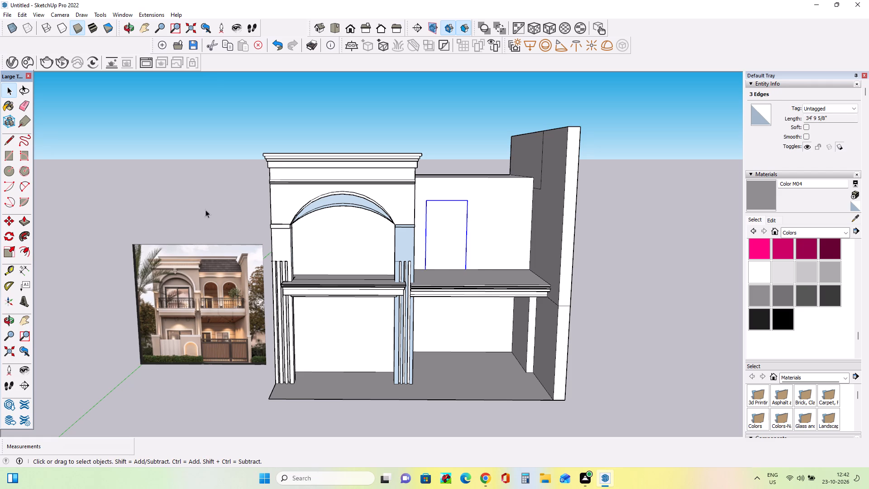
pyautogui.keyDown('ctrl'); pyautogui.click(3, 221); pyautogui.keyUp('ctrl')
pyautogui.keyDown('ctrl'); pyautogui.click(466, 269); pyautogui.keyUp('ctrl')
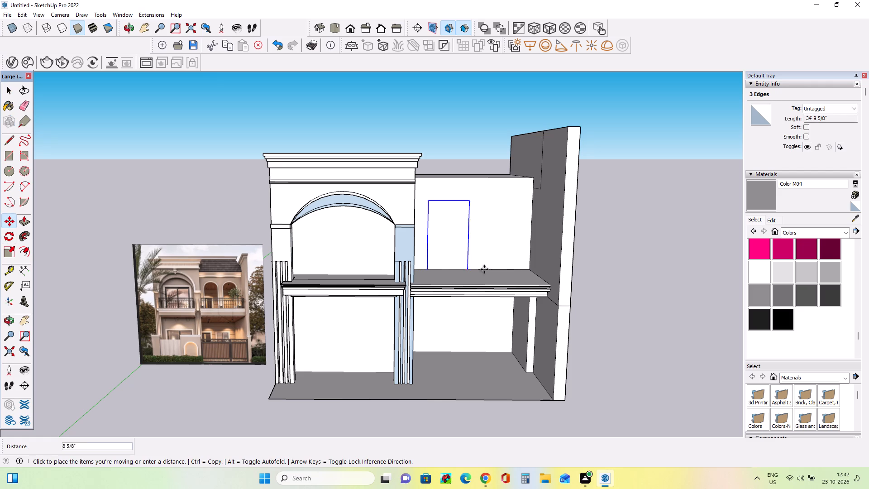
pyautogui.click(519, 269)
# Draw a two-point arc about 7' 10" wide between the first rectangle's side edges, bulging upward to just above its top edge.
pyautogui.moveTo(545, 257); pyautogui.dragTo(505, 235, button='middle')
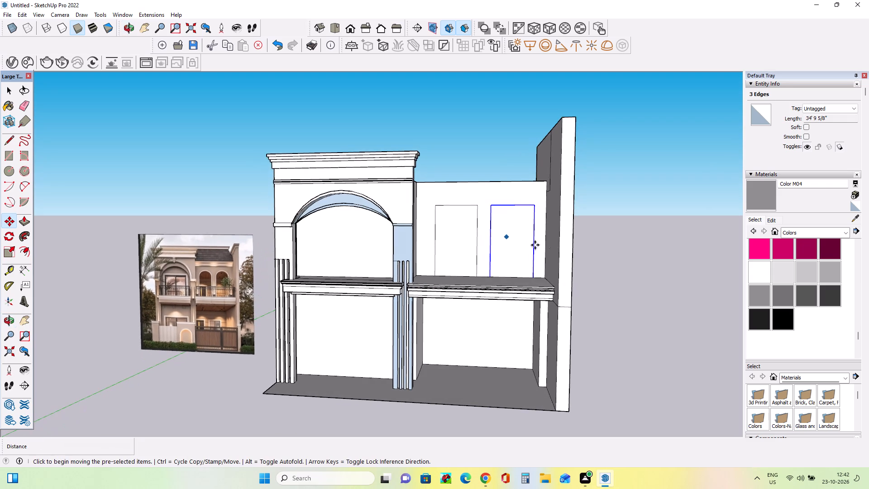
pyautogui.scroll(-3, 577, 247)
pyautogui.scroll(5, 657, 256)
pyautogui.moveTo(661, 259); pyautogui.dragTo(668, 217, button='middle')
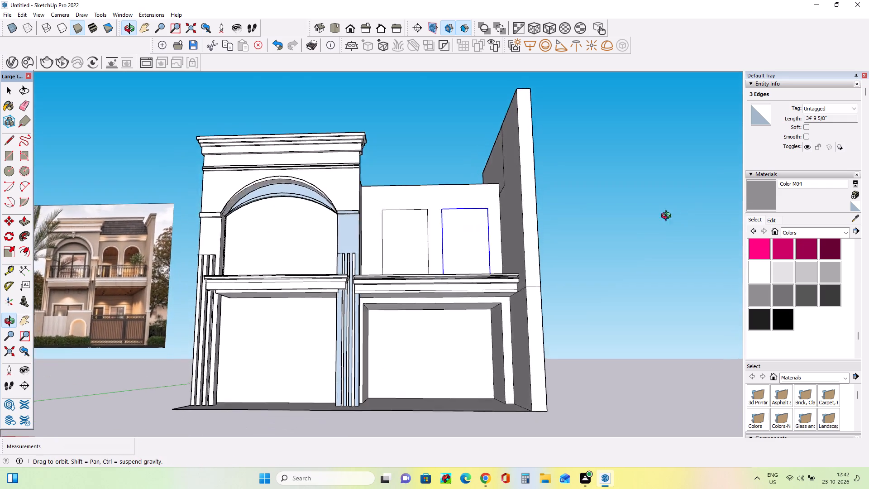
pyautogui.moveTo(668, 217); pyautogui.dragTo(658, 225, button='middle')
pyautogui.scroll(-7, 658, 225)
pyautogui.moveTo(625, 254); pyautogui.dragTo(635, 270, button='middle')
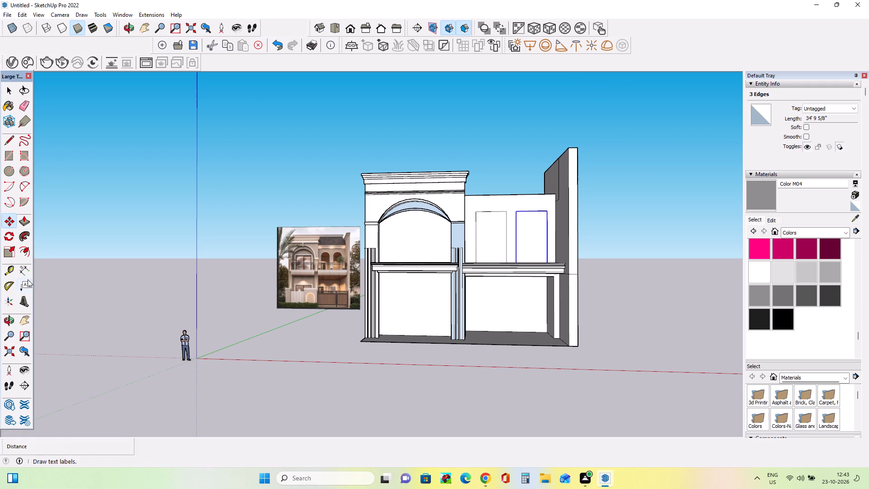
pyautogui.click(23, 183)
pyautogui.scroll(7, 497, 218)
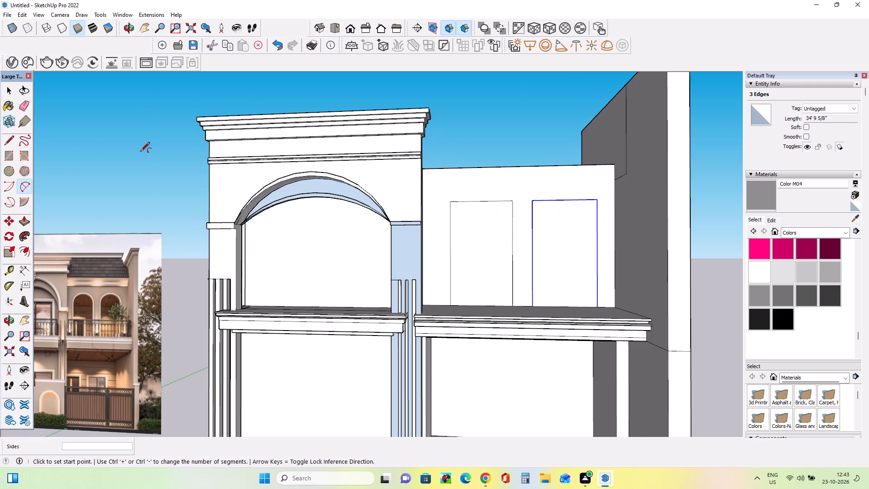
pyautogui.click(449, 225)
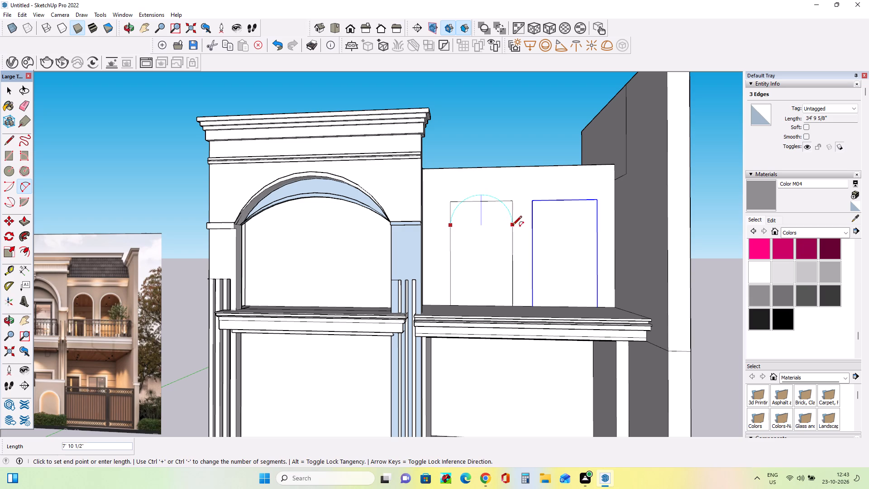
pyautogui.click(512, 226)
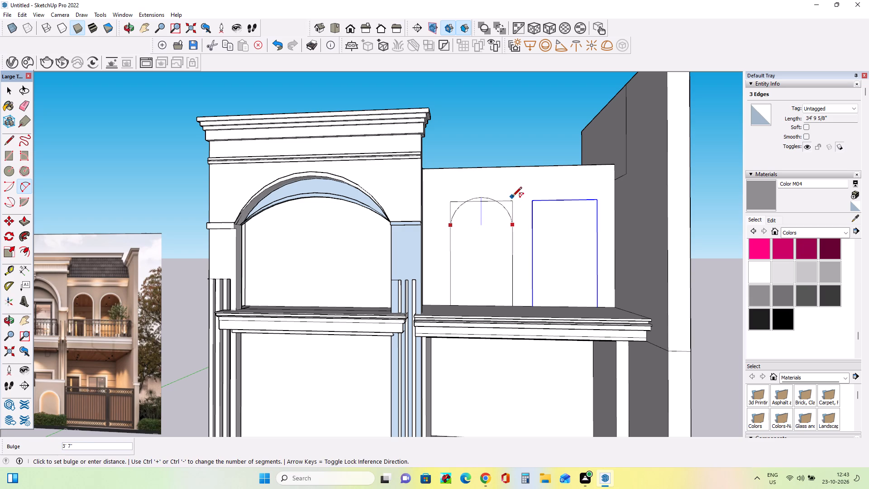
pyautogui.click(512, 196)
# Draw a matching upward arc between the side edges of the copied rectangle, starting and ending slightly below its top corners.
pyautogui.moveTo(514, 247); pyautogui.dragTo(522, 251, button='middle')
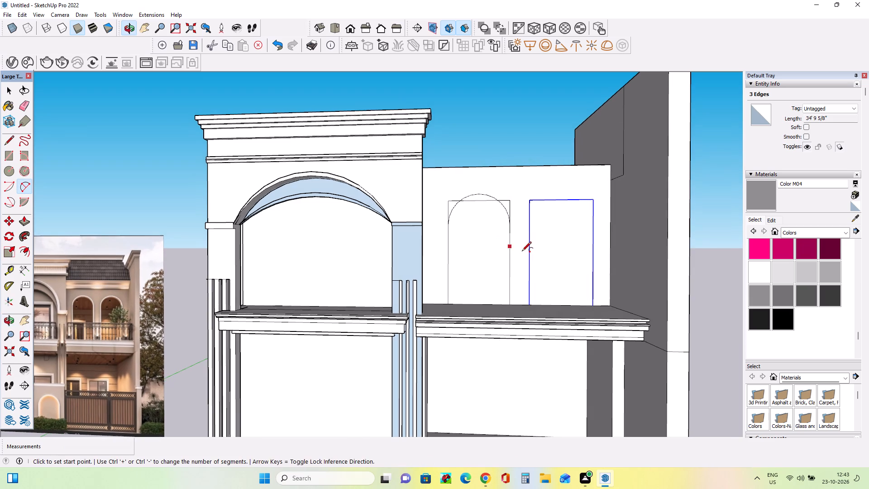
pyautogui.click(528, 225)
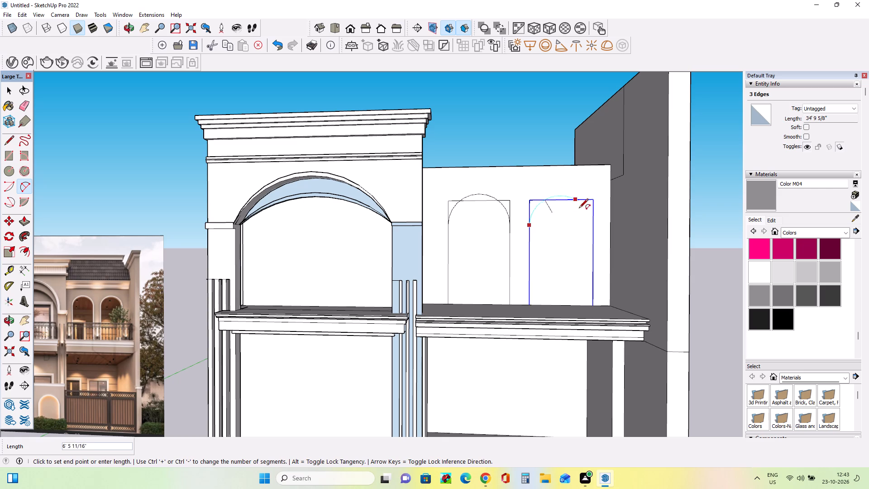
pyautogui.click(593, 222)
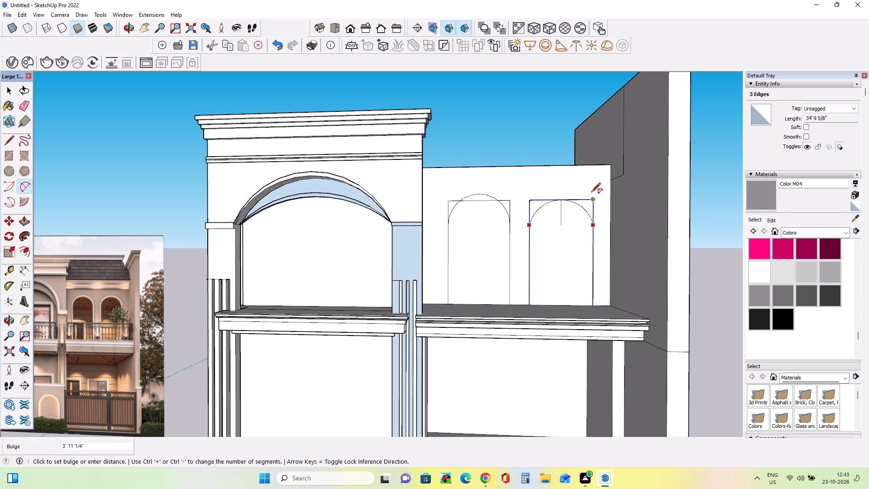
pyautogui.click(590, 194)
pyautogui.moveTo(606, 235); pyautogui.dragTo(625, 242, button='middle')
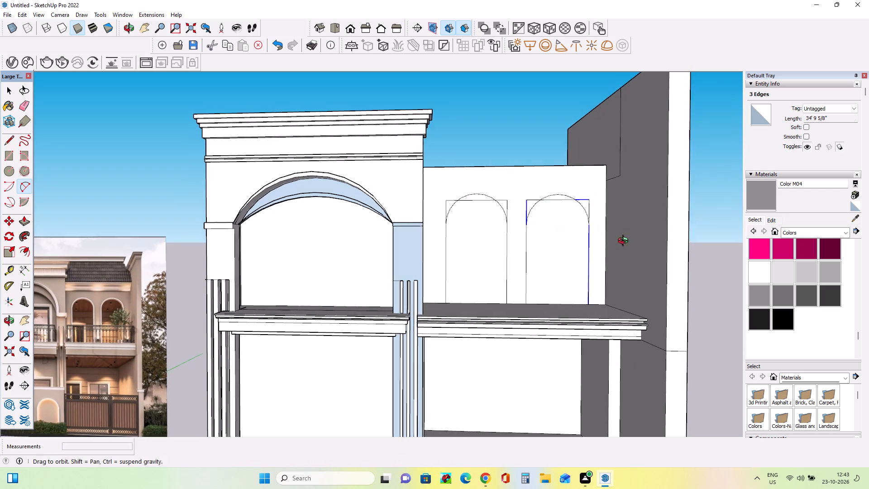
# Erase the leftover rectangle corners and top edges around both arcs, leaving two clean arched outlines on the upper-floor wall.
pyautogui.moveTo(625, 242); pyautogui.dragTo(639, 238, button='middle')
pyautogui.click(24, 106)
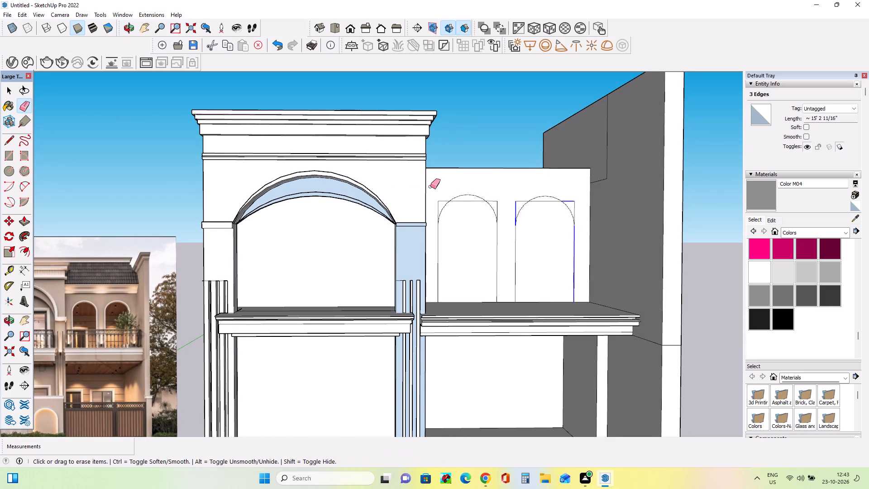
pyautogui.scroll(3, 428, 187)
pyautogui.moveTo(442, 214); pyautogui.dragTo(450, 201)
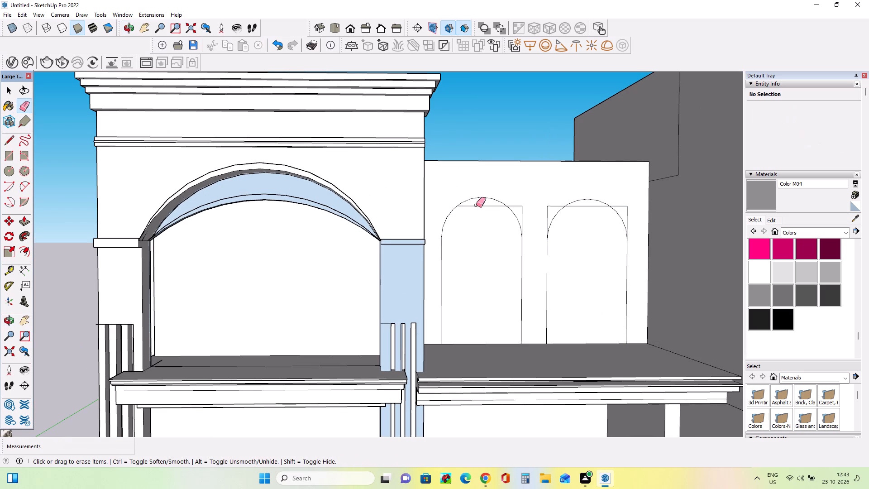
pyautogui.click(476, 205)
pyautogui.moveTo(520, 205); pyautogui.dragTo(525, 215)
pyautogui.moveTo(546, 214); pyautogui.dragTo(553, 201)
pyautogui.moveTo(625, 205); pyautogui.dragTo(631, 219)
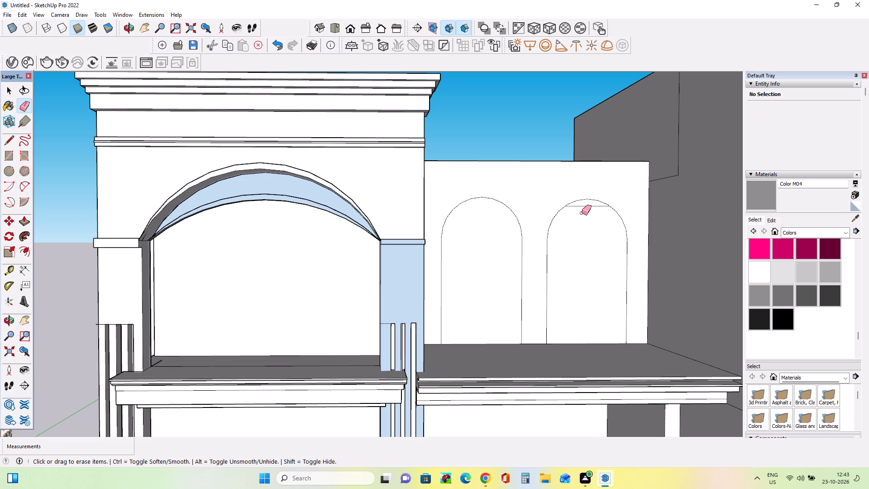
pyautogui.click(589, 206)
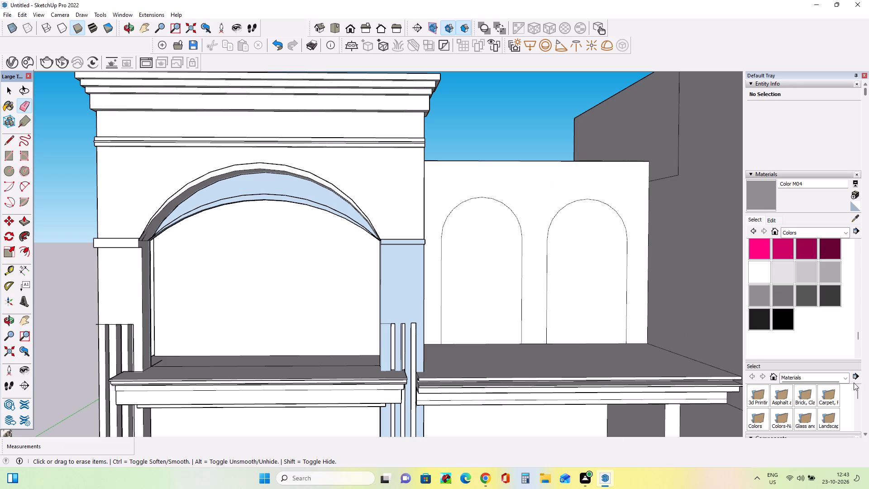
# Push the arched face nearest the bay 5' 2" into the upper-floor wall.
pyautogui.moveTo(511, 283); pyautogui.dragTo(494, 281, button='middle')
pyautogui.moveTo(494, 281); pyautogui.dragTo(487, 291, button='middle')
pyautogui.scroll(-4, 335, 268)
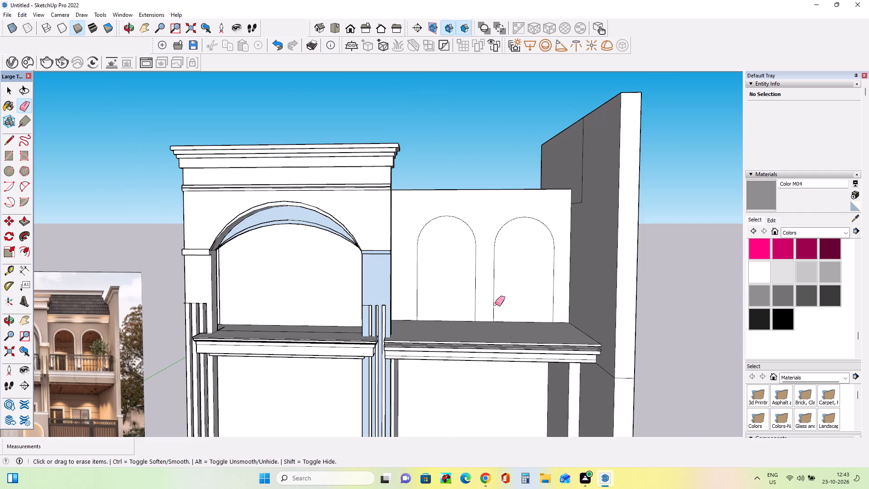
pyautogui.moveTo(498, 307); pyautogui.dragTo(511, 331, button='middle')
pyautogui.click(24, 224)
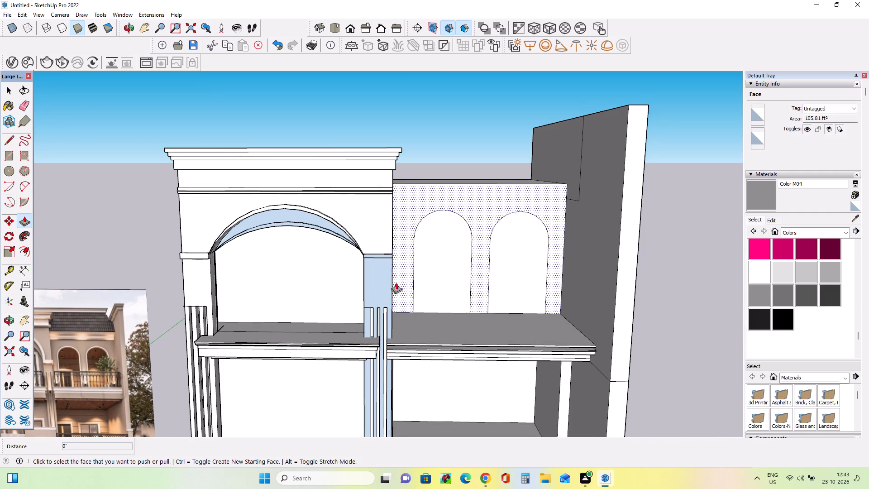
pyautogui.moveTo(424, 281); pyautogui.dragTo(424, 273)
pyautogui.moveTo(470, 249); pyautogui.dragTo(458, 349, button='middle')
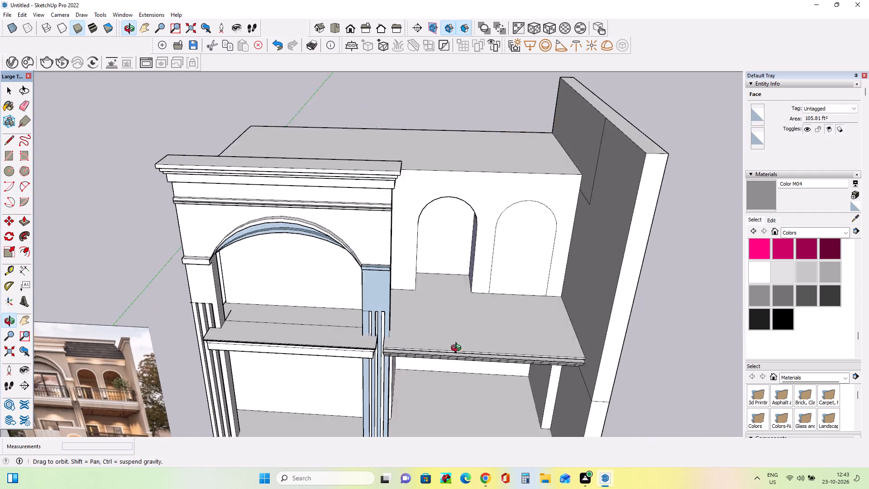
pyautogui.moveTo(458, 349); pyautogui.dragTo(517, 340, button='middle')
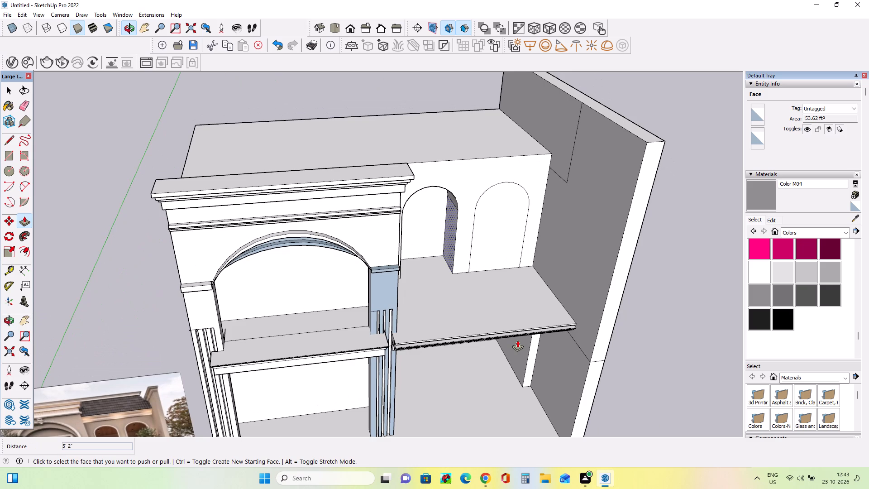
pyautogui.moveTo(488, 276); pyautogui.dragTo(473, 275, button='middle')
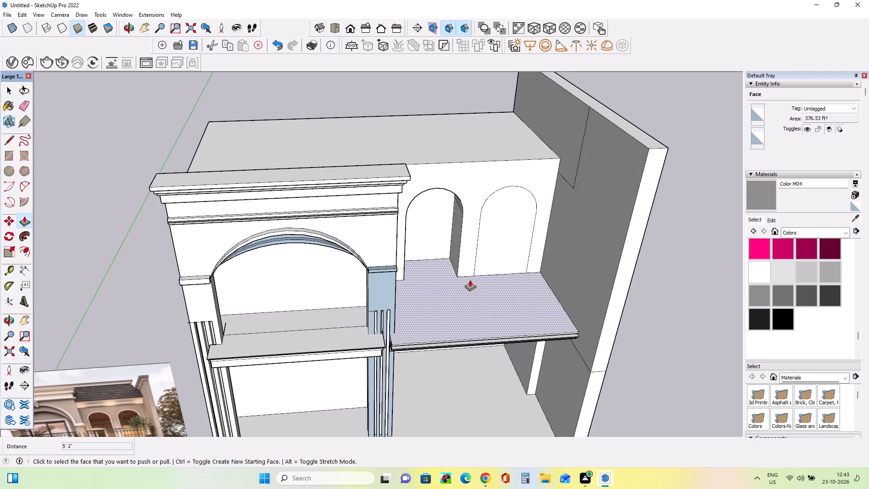
# Undo the arch recess, the erasures, both arcs, the copied edges and the first rectangle, back to the blank upper-floor wall.
pyautogui.hotkey('ctrl', 'z')
pyautogui.hotkey('ctrl', 'z')
pyautogui.hotkey('ctrl', 'z')
pyautogui.hotkey('ctrl', 'z')
pyautogui.hotkey('ctrl', 'z')
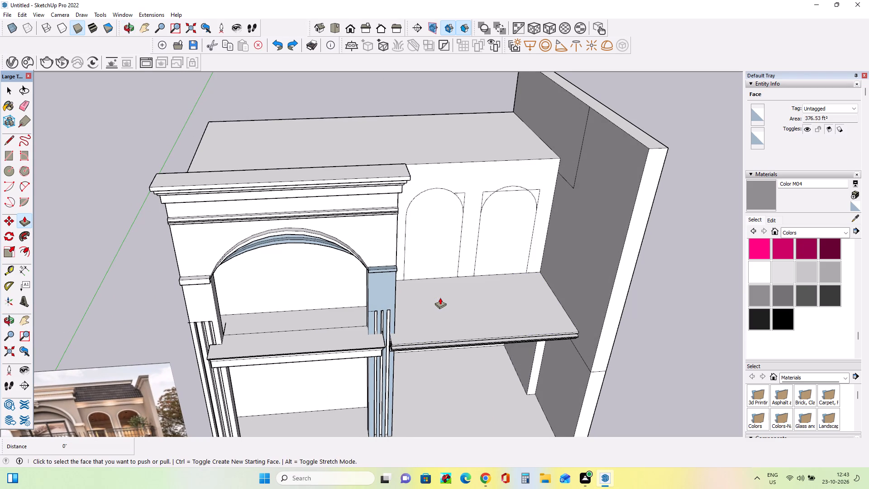
pyautogui.hotkey('ctrl', 'z')
pyautogui.hotkey('ctrl', 'z')
pyautogui.hotkey('ctrl', 'z')
pyautogui.hotkey('ctrl', 'z')
pyautogui.hotkey('ctrl', 'z')
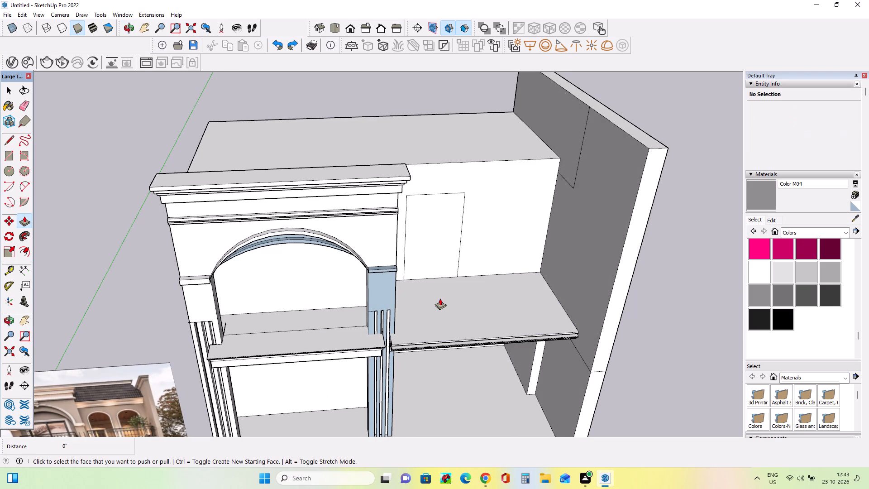
pyautogui.hotkey('ctrl', 'z')
# Draw a full-height rectangle about 1' 6" wide and 17' 10" high on the return wall between the arched bay and the recessed upper-floor wall.
pyautogui.moveTo(440, 293); pyautogui.dragTo(356, 290, button='middle')
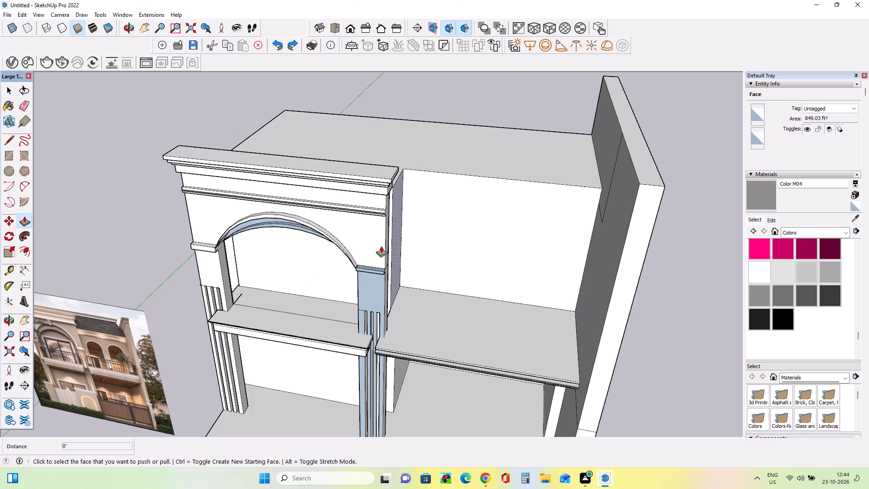
pyautogui.moveTo(473, 201); pyautogui.dragTo(484, 214, button='middle')
pyautogui.scroll(-3, 482, 211)
pyautogui.scroll(-1, 461, 280)
pyautogui.moveTo(461, 280); pyautogui.dragTo(520, 204, button='middle')
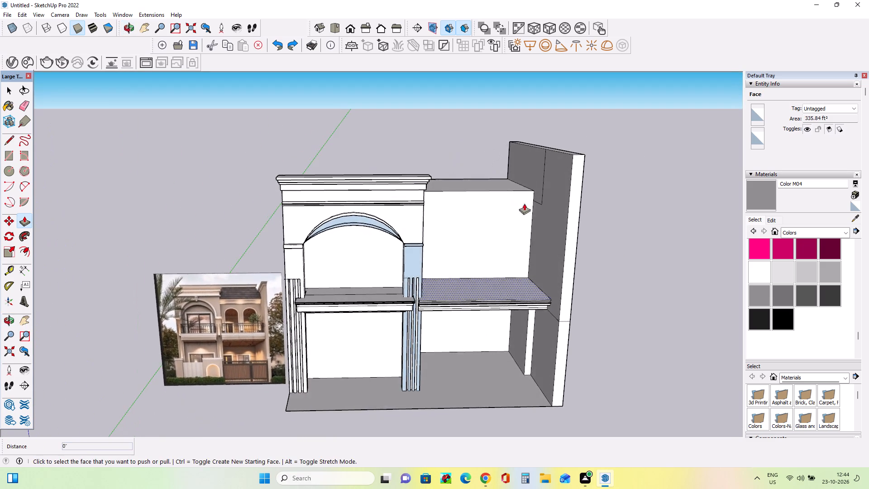
pyautogui.scroll(4, 592, 243)
pyautogui.moveTo(563, 261); pyautogui.dragTo(540, 278, button='middle')
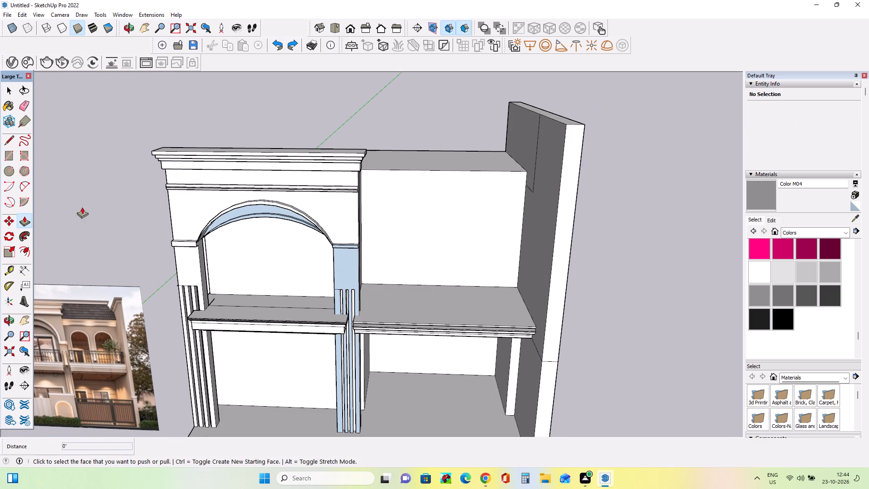
pyautogui.moveTo(30, 136); pyautogui.dragTo(38, 163, button='middle')
pyautogui.click(5, 155)
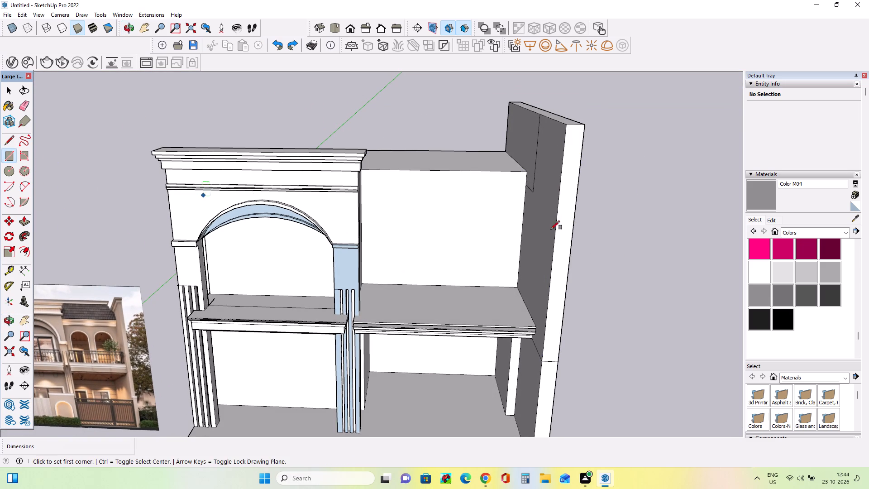
pyautogui.moveTo(546, 230); pyautogui.dragTo(368, 239, button='middle')
pyautogui.moveTo(419, 254); pyautogui.dragTo(428, 274, button='middle')
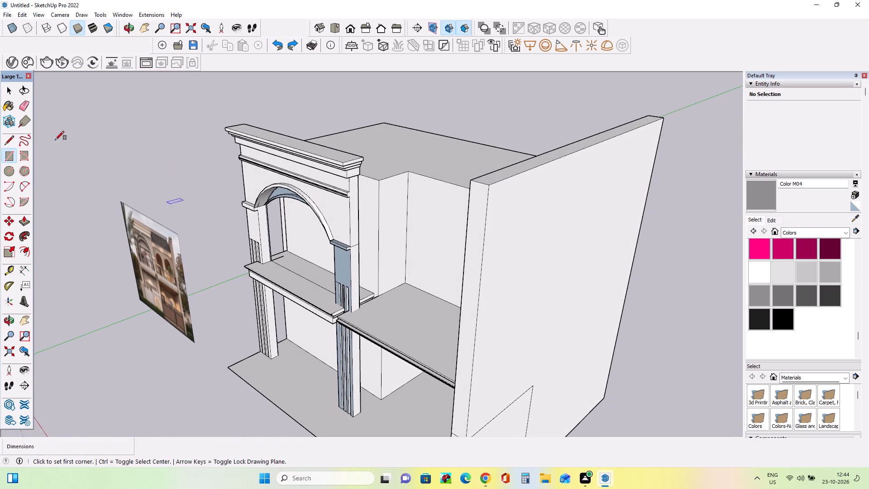
pyautogui.click(7, 153)
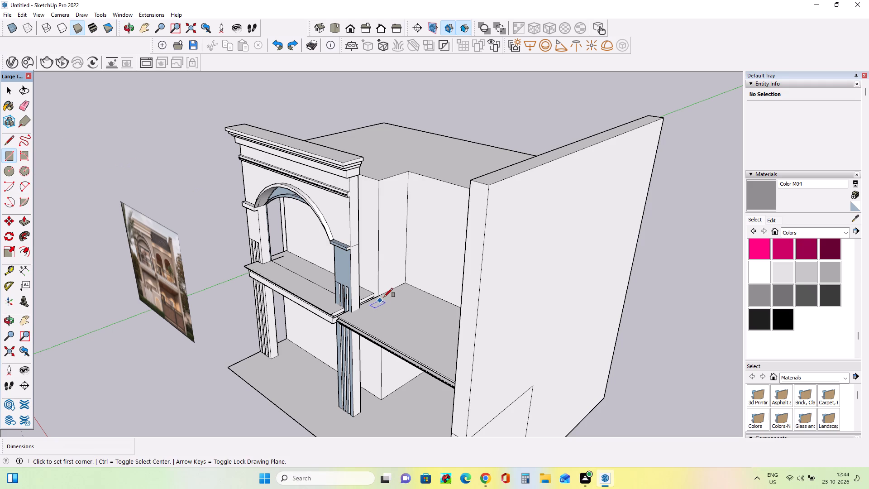
pyautogui.click(386, 293)
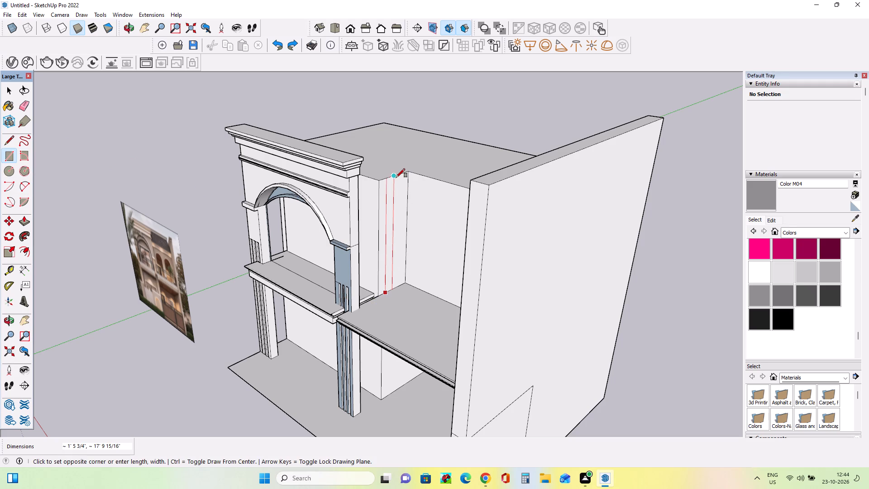
pyautogui.click(396, 177)
# Pull the narrow rectangle about 20' 9" toward the tall side wall to form a separate wall in front of the recessed wall.
pyautogui.moveTo(404, 274); pyautogui.dragTo(442, 299, button='middle')
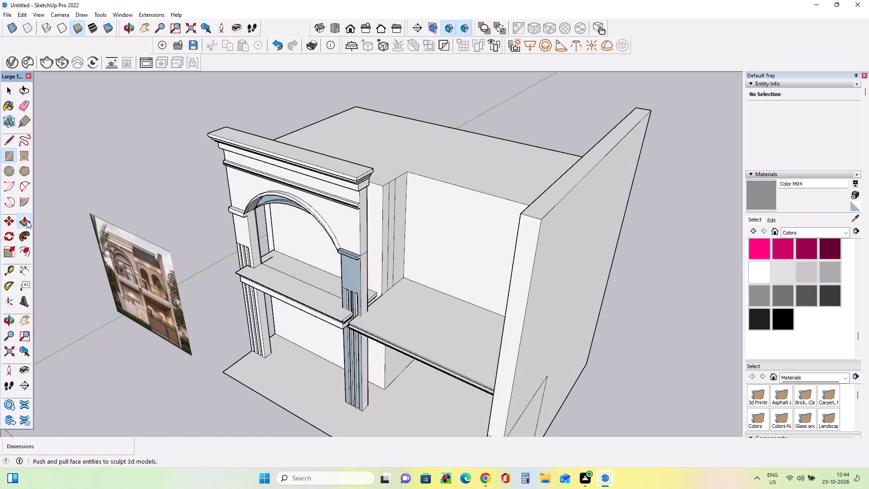
pyautogui.click(27, 221)
pyautogui.moveTo(391, 253); pyautogui.dragTo(524, 305)
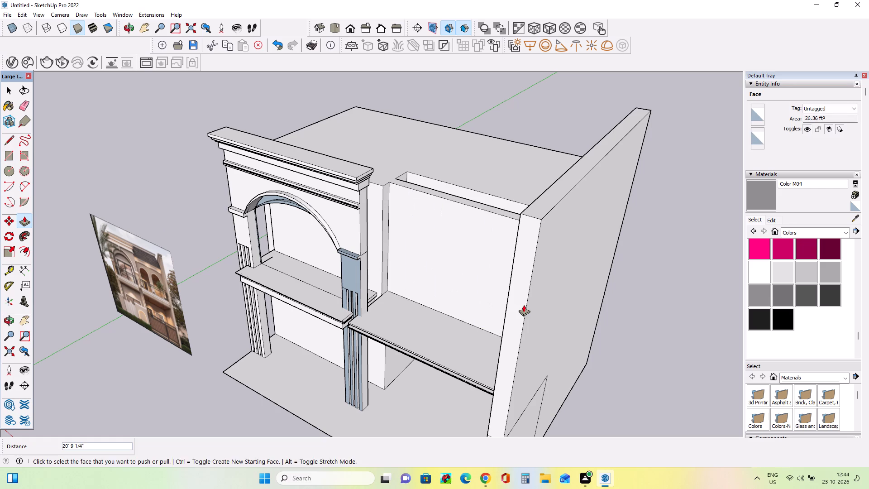
# Extend the free end of the new wall about 3' 2" to meet the tall side wall.
pyautogui.moveTo(565, 193); pyautogui.dragTo(141, 273, button='middle')
pyautogui.moveTo(273, 283); pyautogui.dragTo(298, 321, button='middle')
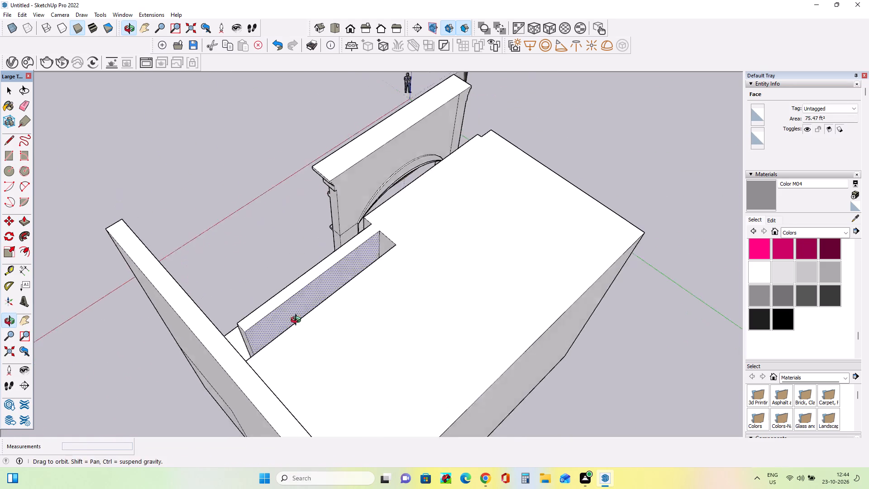
pyautogui.moveTo(298, 321); pyautogui.dragTo(302, 326, button='middle')
pyautogui.scroll(1, 244, 358)
pyautogui.scroll(-1, 244, 358)
pyautogui.scroll(4, 244, 358)
pyautogui.click(257, 359)
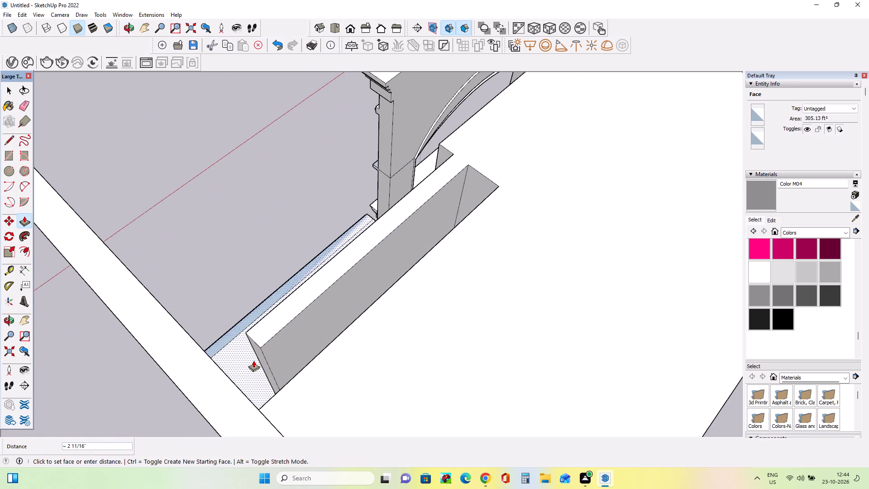
pyautogui.hotkey('ctrl', 'z')
pyautogui.moveTo(259, 359); pyautogui.dragTo(228, 378)
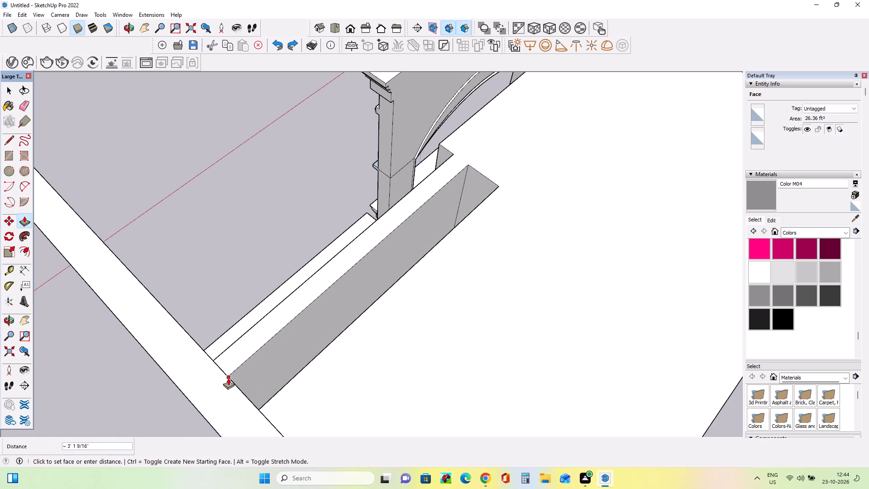
pyautogui.moveTo(228, 378); pyautogui.dragTo(227, 379)
# Push the new wall's rear face toward its front to make the wall thinner.
pyautogui.moveTo(272, 362); pyautogui.dragTo(262, 353)
# Draw a rectangle about 7' 6" wide and 14' 9" high on the new wall's front face beside the bay, starting at the floor line.
pyautogui.moveTo(165, 336); pyautogui.dragTo(706, 277, button='middle')
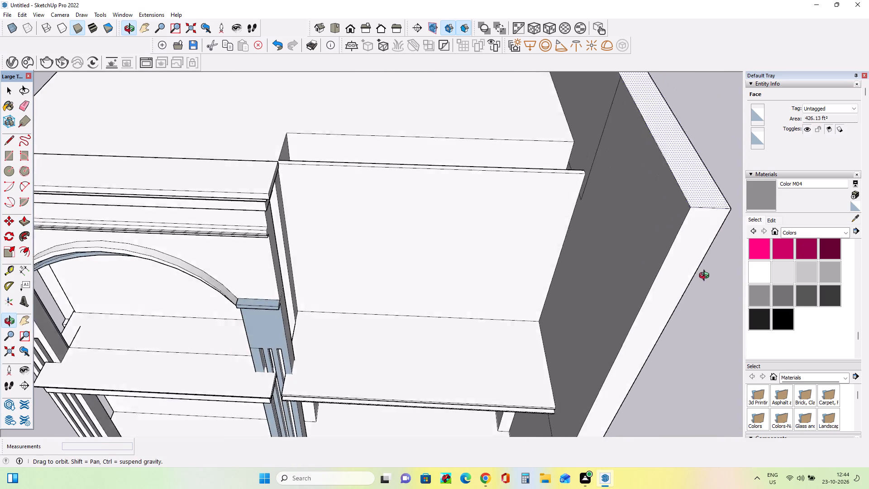
pyautogui.moveTo(706, 277); pyautogui.dragTo(706, 272, button='middle')
pyautogui.scroll(-4, 497, 252)
pyautogui.moveTo(602, 292); pyautogui.dragTo(640, 206, button='middle')
pyautogui.scroll(3, 516, 238)
pyautogui.moveTo(527, 266); pyautogui.dragTo(465, 258, button='middle')
pyautogui.click(8, 154)
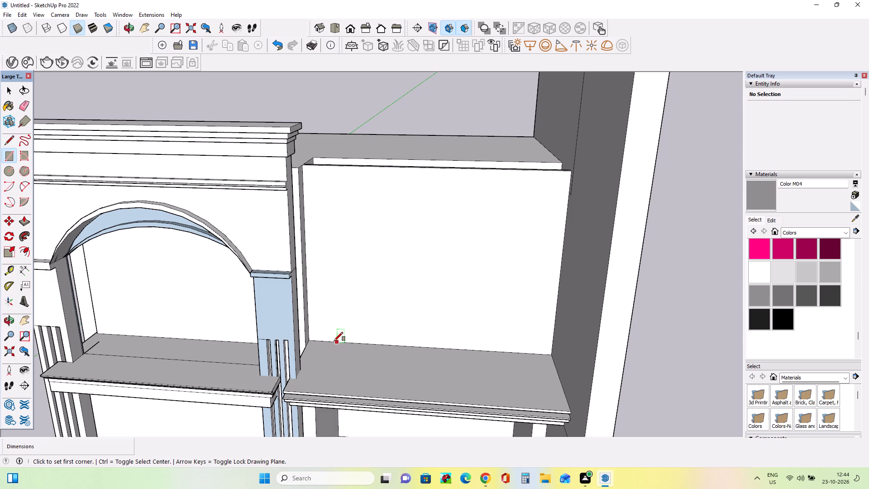
pyautogui.click(336, 341)
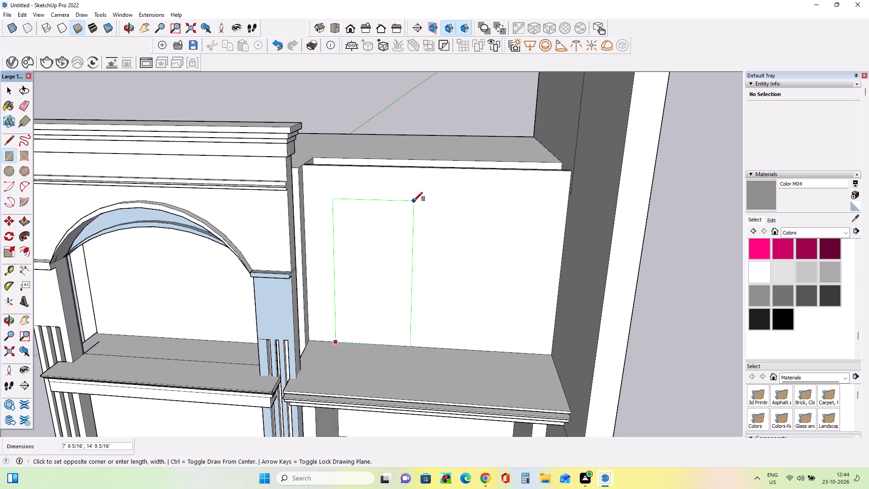
pyautogui.click(414, 201)
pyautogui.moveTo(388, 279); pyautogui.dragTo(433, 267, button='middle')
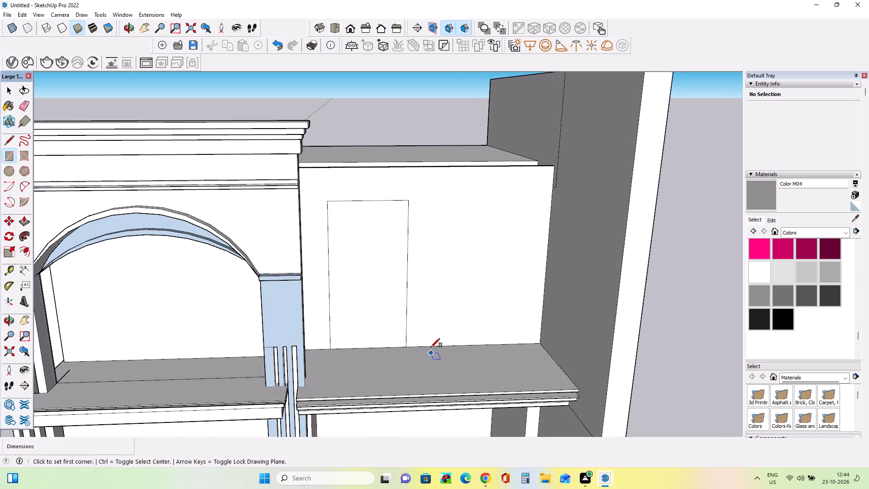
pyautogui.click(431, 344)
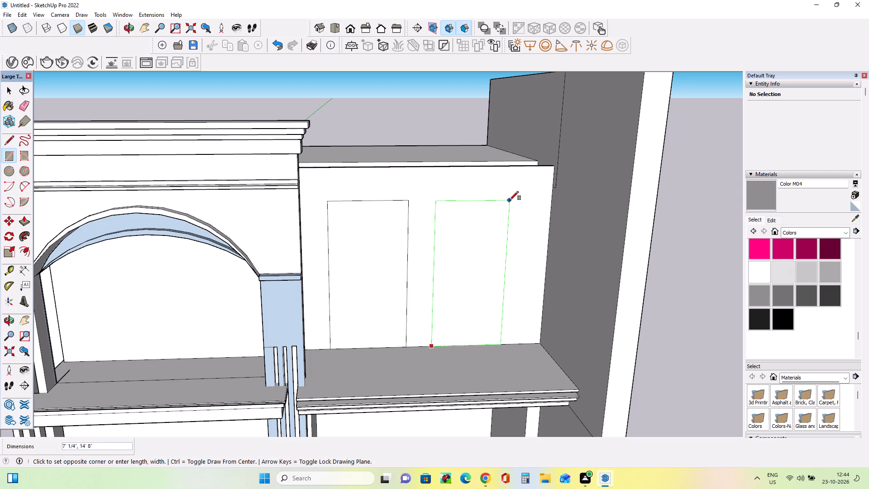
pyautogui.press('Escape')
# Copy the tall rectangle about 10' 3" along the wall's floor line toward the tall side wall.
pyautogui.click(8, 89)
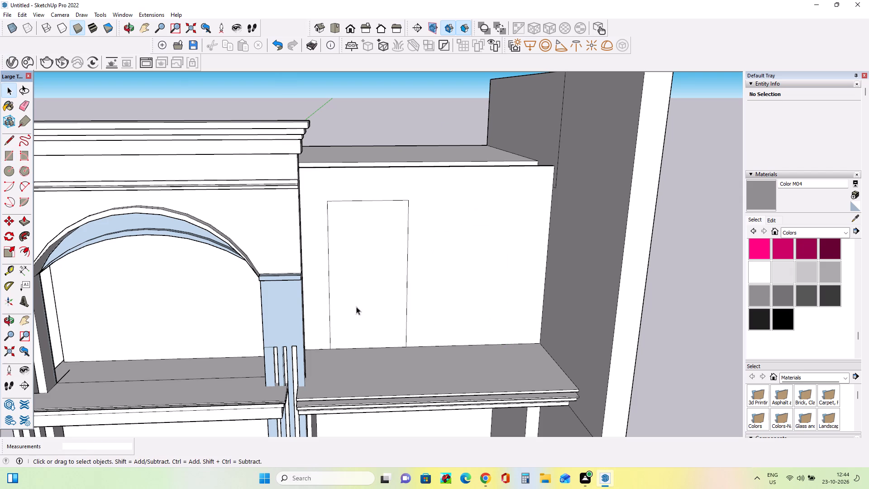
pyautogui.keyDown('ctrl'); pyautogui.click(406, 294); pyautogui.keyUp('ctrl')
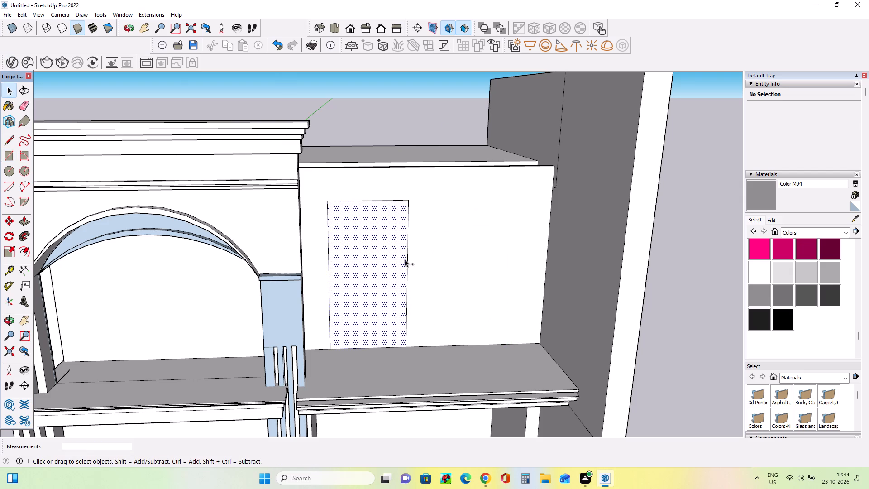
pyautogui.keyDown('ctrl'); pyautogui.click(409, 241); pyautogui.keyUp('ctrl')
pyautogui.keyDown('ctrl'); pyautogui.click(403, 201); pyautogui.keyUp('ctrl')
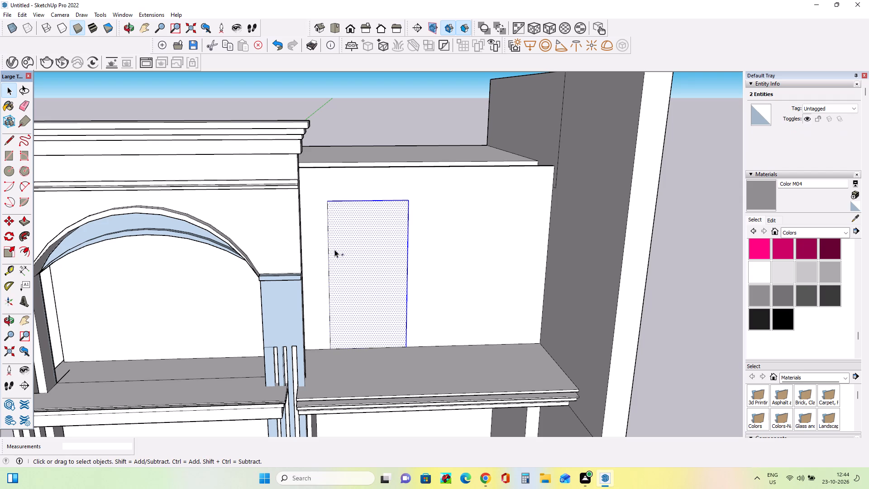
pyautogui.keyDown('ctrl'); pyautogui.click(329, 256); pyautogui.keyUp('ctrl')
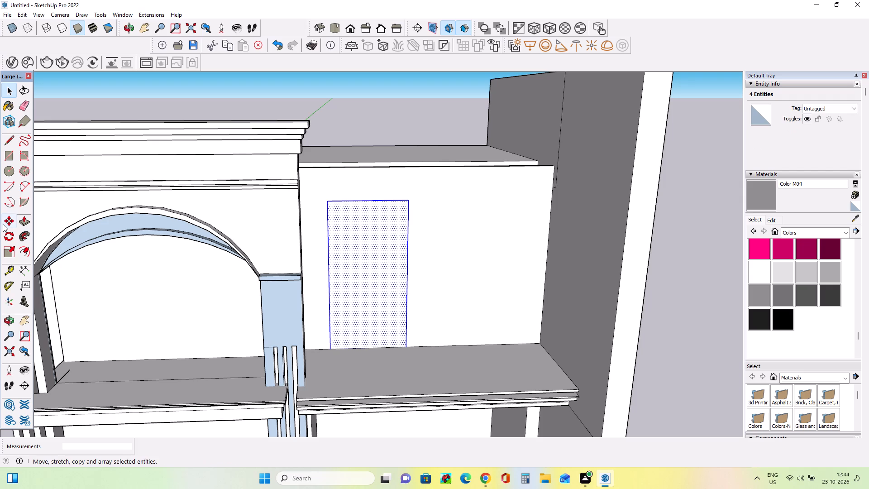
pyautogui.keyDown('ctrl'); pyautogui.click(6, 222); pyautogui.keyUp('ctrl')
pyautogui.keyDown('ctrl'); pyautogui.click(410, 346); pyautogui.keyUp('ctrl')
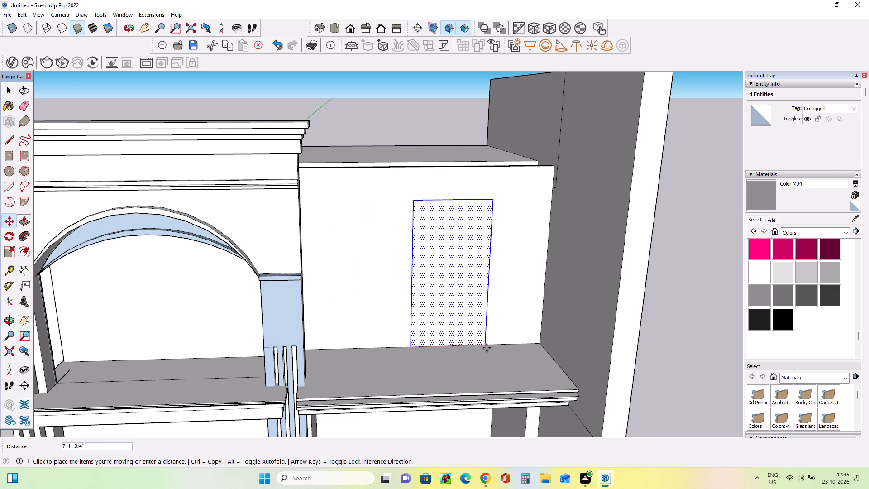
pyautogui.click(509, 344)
# Draw an arc across the top of the rectangle beside the bay, about 7' 6" wide with a bulge of about 4' 2".
pyautogui.moveTo(544, 337); pyautogui.dragTo(531, 335, button='middle')
pyautogui.scroll(-3, 531, 335)
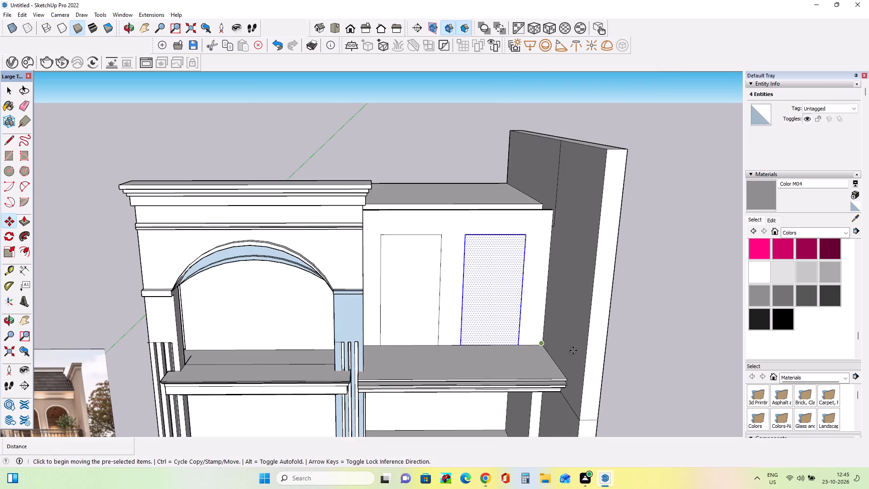
pyautogui.moveTo(573, 350); pyautogui.dragTo(587, 337, button='middle')
pyautogui.click(24, 192)
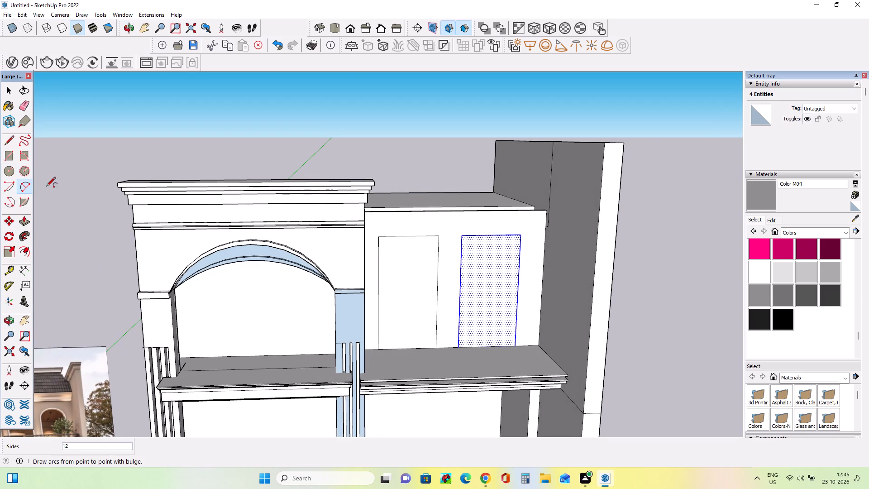
pyautogui.click(380, 264)
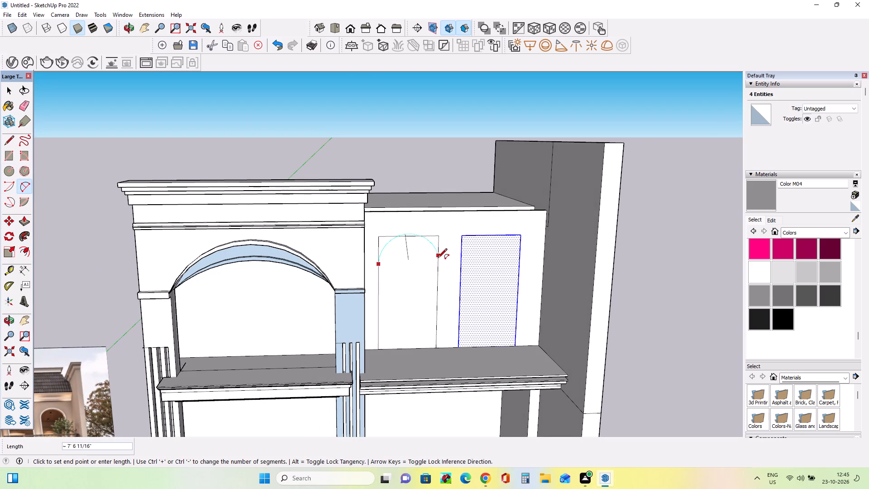
pyautogui.click(438, 262)
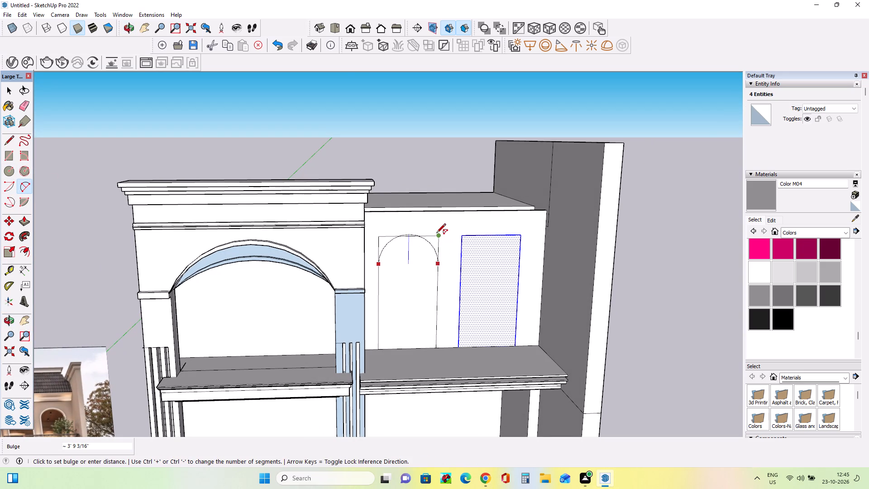
pyautogui.click(436, 231)
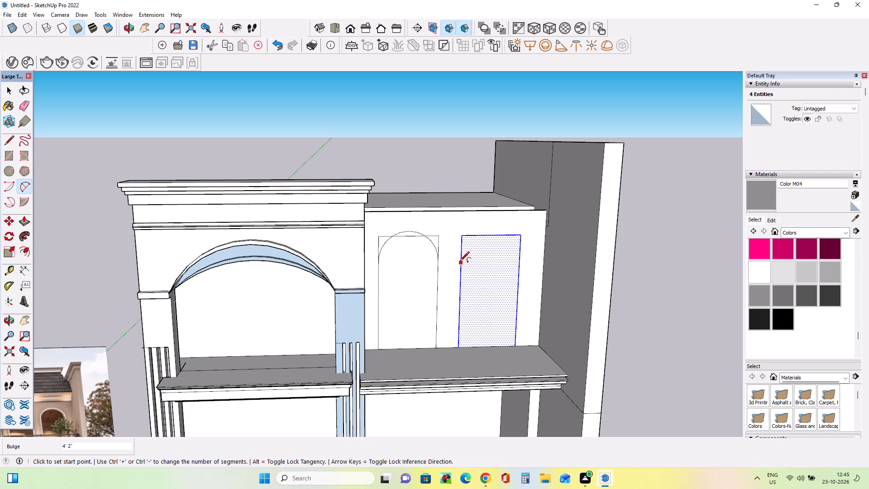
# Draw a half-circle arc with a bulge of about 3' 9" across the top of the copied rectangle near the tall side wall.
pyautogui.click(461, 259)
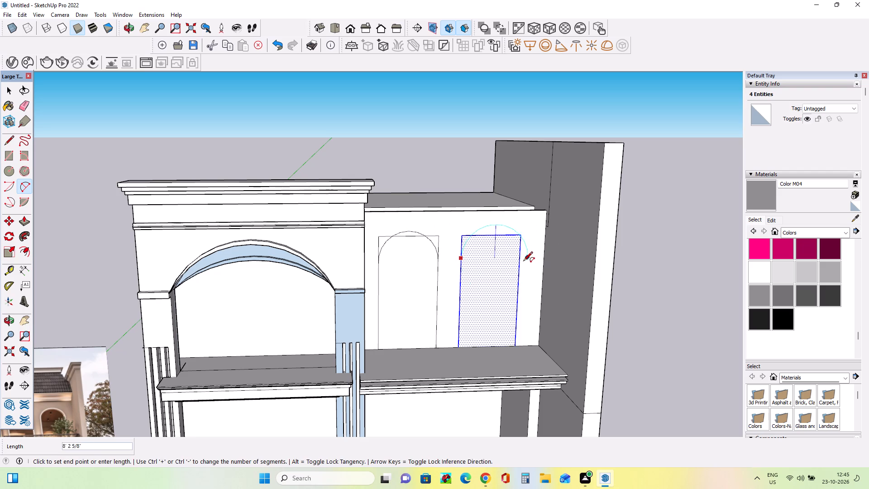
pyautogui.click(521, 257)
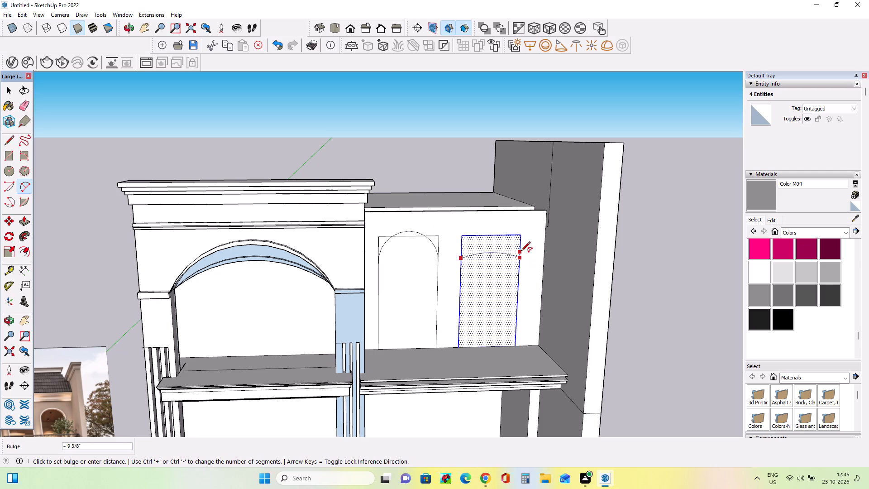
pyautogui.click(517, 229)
# Erase the rectangle's leftover top edge and corner lines around the arch beside the bay.
pyautogui.moveTo(572, 273); pyautogui.dragTo(528, 253, button='middle')
pyautogui.scroll(4, 374, 273)
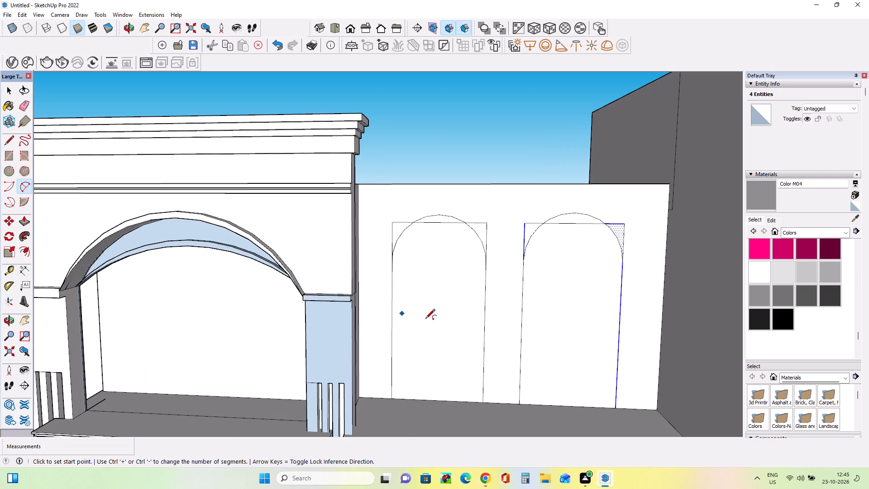
pyautogui.moveTo(434, 322); pyautogui.dragTo(519, 325, button='middle')
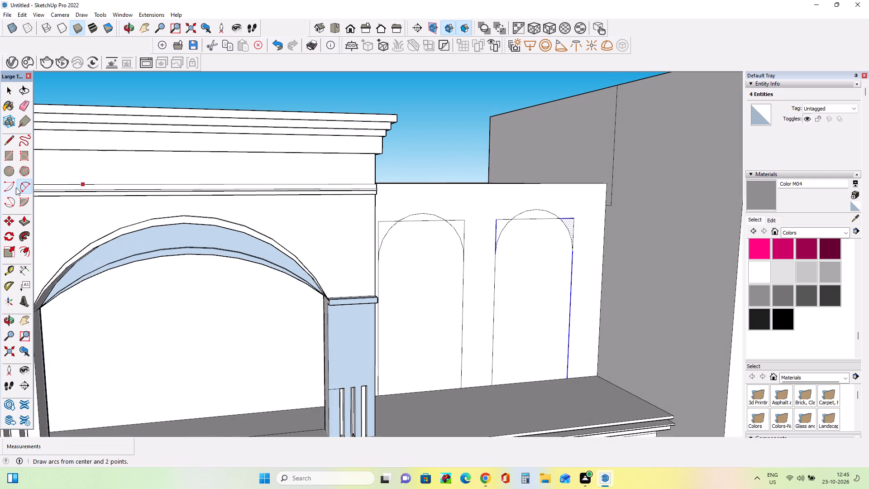
pyautogui.click(24, 110)
pyautogui.moveTo(439, 235); pyautogui.dragTo(372, 272, button='middle')
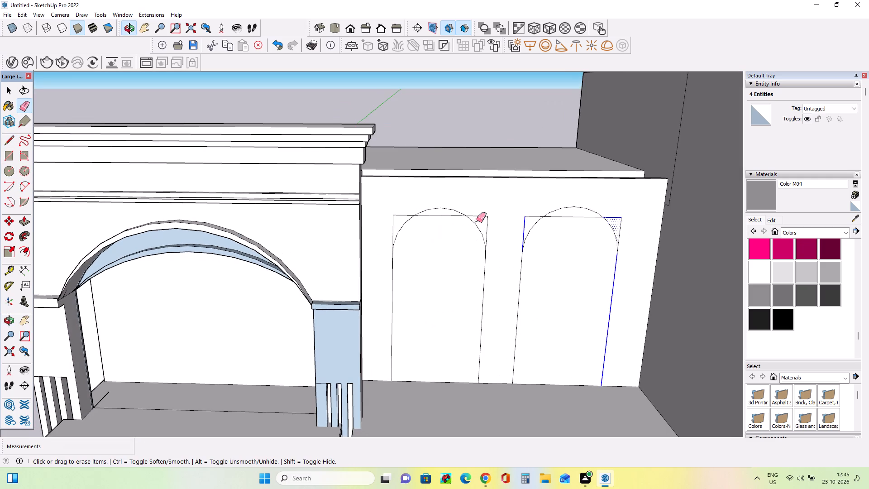
pyautogui.moveTo(478, 215); pyautogui.dragTo(492, 236)
pyautogui.click(449, 216)
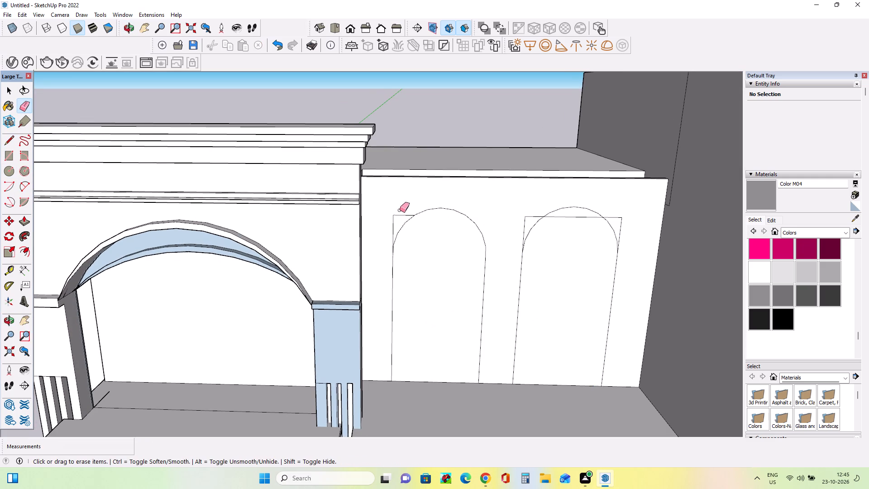
pyautogui.moveTo(400, 210); pyautogui.dragTo(390, 227)
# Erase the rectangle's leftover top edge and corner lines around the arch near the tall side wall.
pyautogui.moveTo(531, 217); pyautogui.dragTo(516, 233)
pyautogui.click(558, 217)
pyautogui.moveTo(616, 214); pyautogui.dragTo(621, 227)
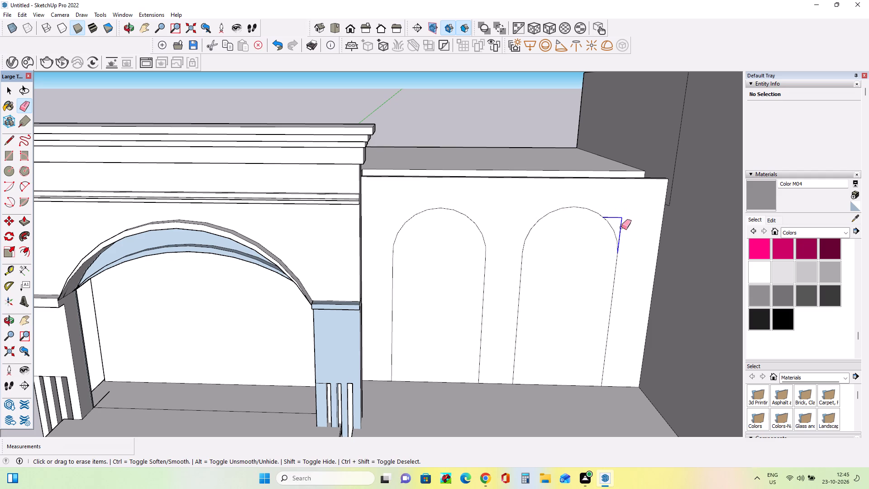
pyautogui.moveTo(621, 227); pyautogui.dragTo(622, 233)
# Offset the outline of the arched face beside the bay inward by about 5 5/8".
pyautogui.scroll(-6, 360, 223)
pyautogui.moveTo(492, 287); pyautogui.dragTo(526, 259, button='middle')
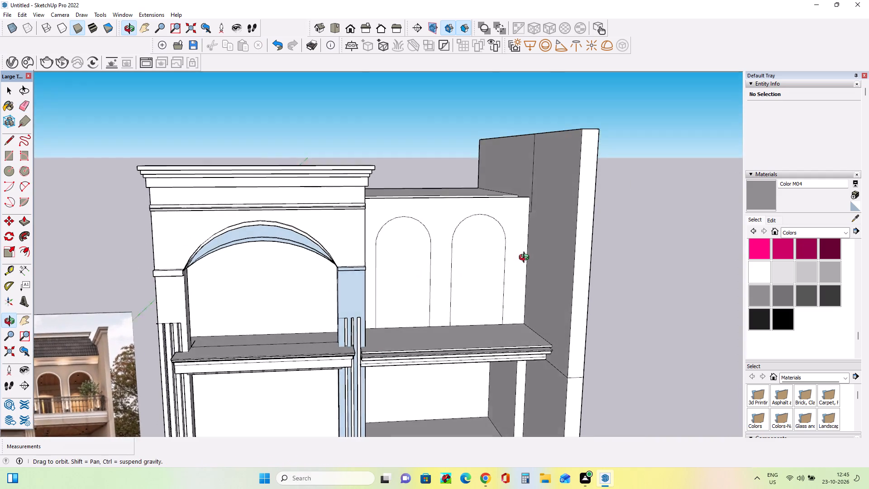
pyautogui.moveTo(526, 259); pyautogui.dragTo(520, 256, button='middle')
pyautogui.scroll(-2, 520, 256)
pyautogui.moveTo(559, 298); pyautogui.dragTo(530, 312, button='middle')
pyautogui.scroll(-1, 559, 299)
pyautogui.scroll(3, 424, 290)
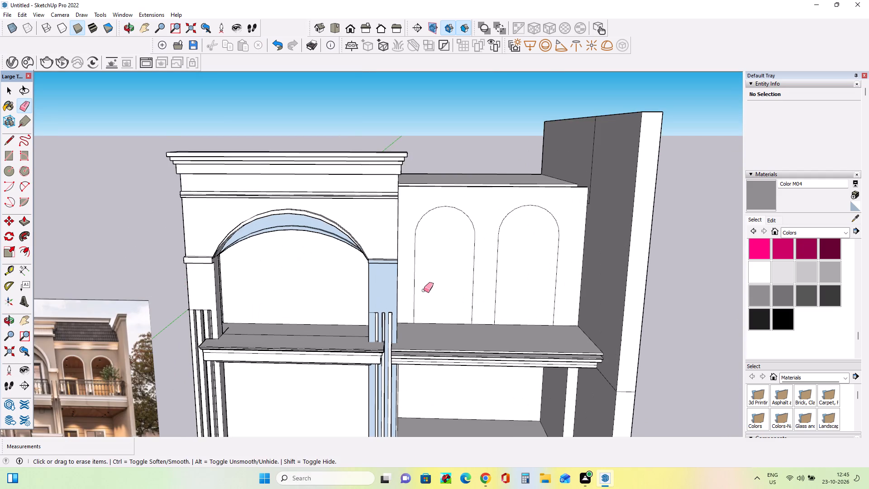
pyautogui.middleClick(424, 292)
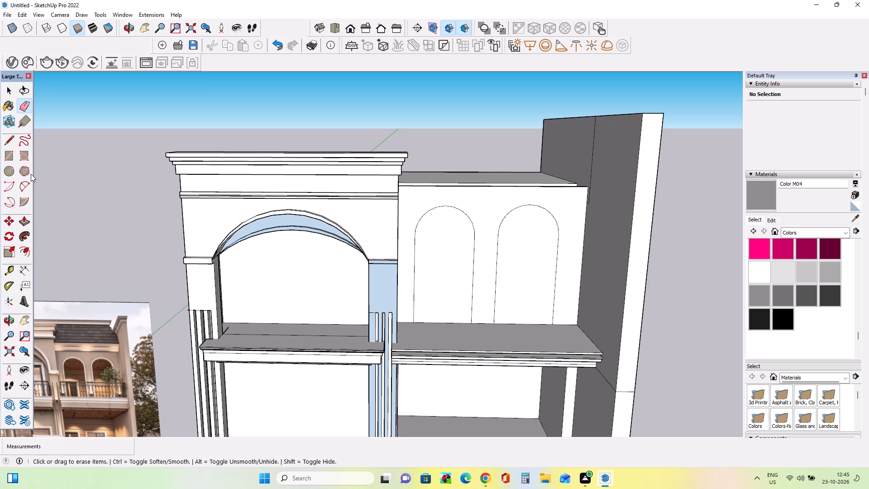
pyautogui.click(25, 249)
pyautogui.click(454, 285)
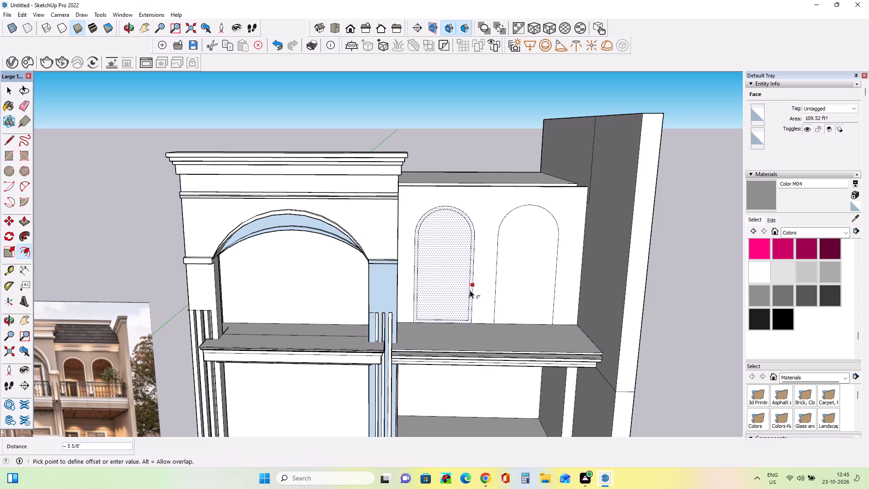
pyautogui.click(470, 290)
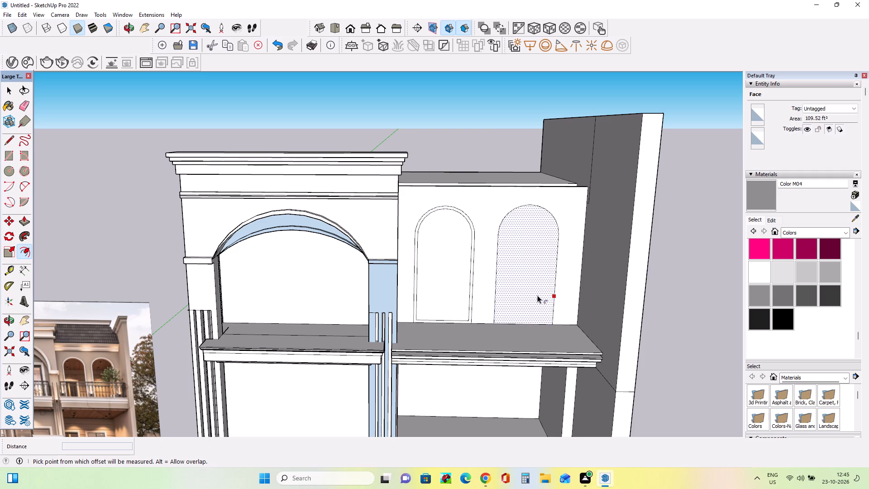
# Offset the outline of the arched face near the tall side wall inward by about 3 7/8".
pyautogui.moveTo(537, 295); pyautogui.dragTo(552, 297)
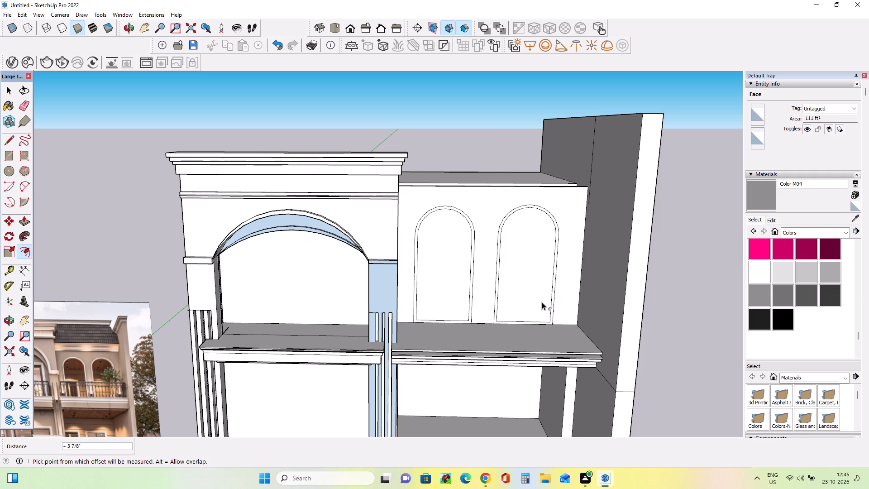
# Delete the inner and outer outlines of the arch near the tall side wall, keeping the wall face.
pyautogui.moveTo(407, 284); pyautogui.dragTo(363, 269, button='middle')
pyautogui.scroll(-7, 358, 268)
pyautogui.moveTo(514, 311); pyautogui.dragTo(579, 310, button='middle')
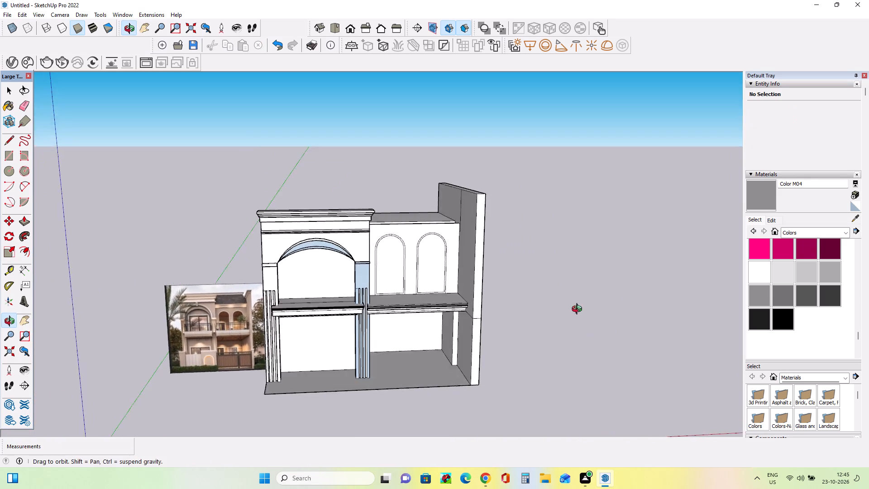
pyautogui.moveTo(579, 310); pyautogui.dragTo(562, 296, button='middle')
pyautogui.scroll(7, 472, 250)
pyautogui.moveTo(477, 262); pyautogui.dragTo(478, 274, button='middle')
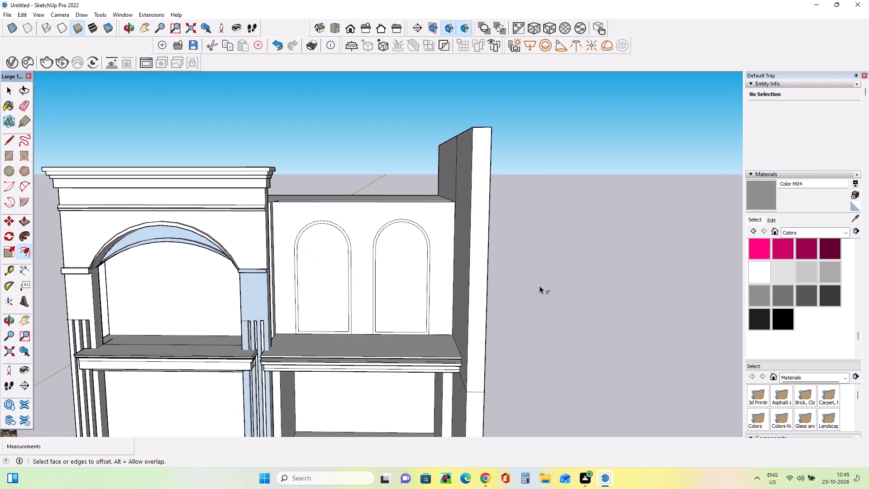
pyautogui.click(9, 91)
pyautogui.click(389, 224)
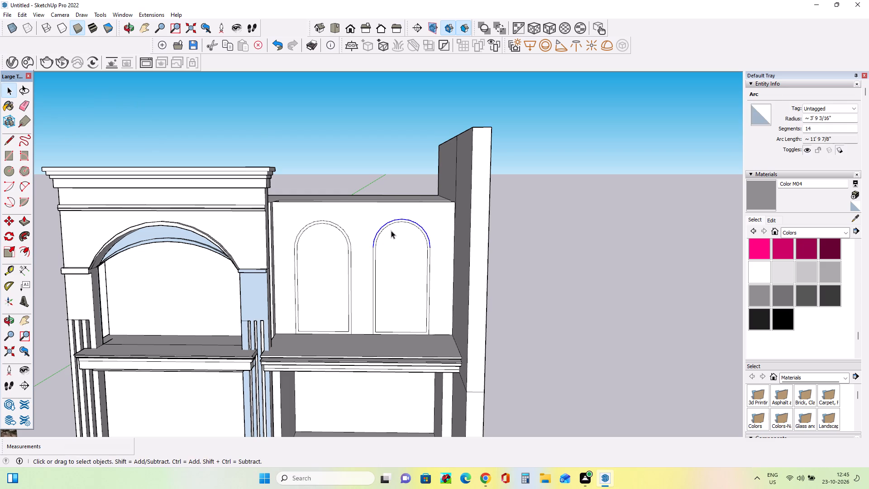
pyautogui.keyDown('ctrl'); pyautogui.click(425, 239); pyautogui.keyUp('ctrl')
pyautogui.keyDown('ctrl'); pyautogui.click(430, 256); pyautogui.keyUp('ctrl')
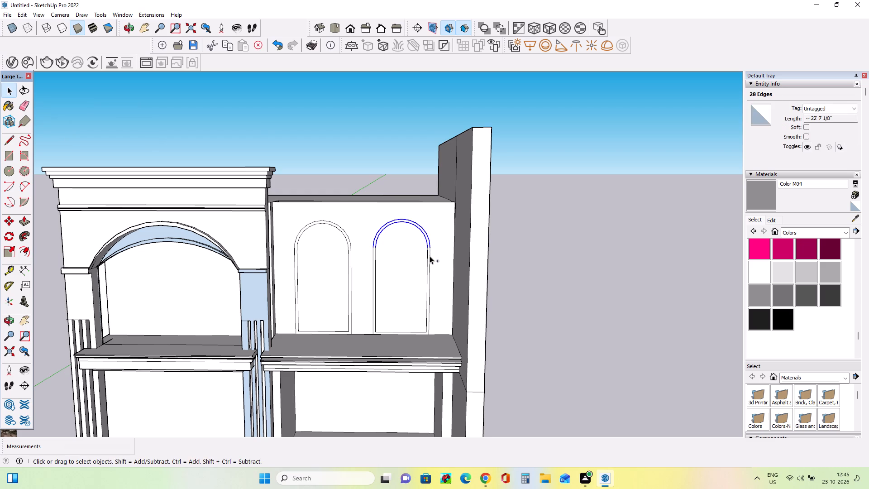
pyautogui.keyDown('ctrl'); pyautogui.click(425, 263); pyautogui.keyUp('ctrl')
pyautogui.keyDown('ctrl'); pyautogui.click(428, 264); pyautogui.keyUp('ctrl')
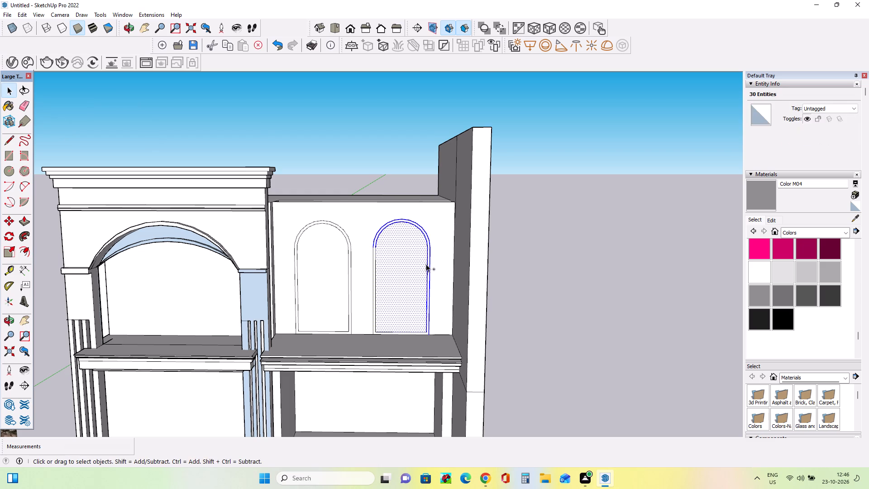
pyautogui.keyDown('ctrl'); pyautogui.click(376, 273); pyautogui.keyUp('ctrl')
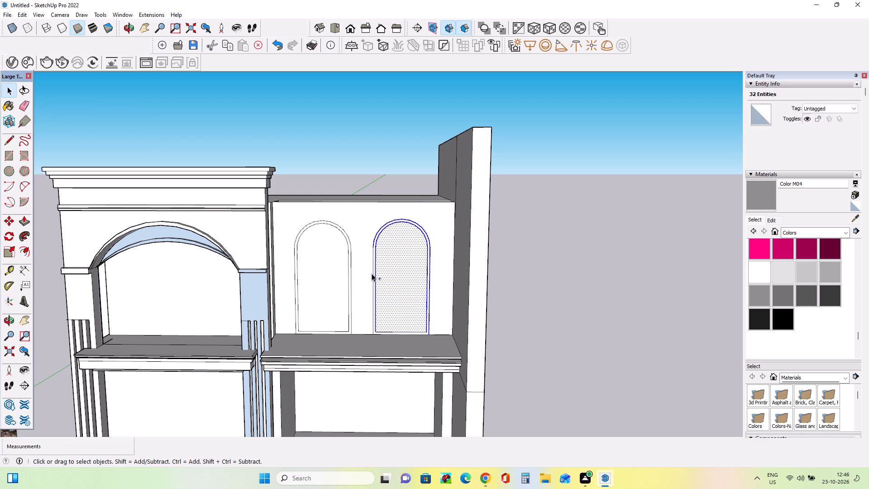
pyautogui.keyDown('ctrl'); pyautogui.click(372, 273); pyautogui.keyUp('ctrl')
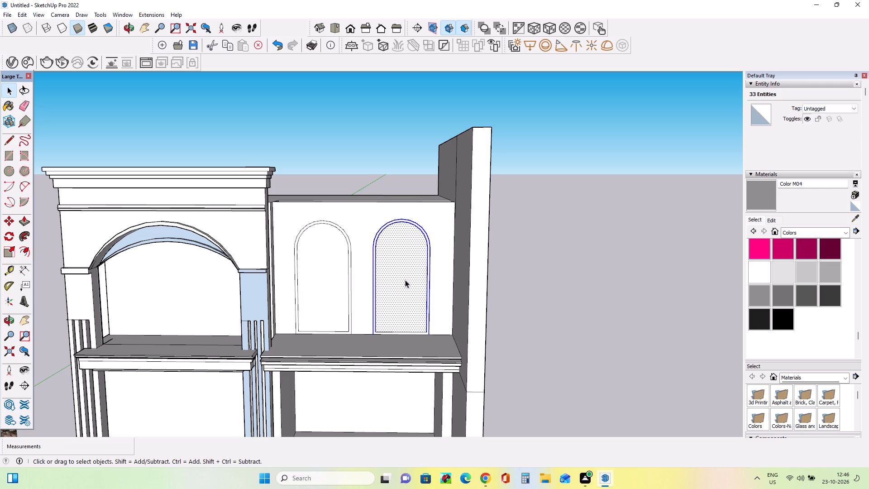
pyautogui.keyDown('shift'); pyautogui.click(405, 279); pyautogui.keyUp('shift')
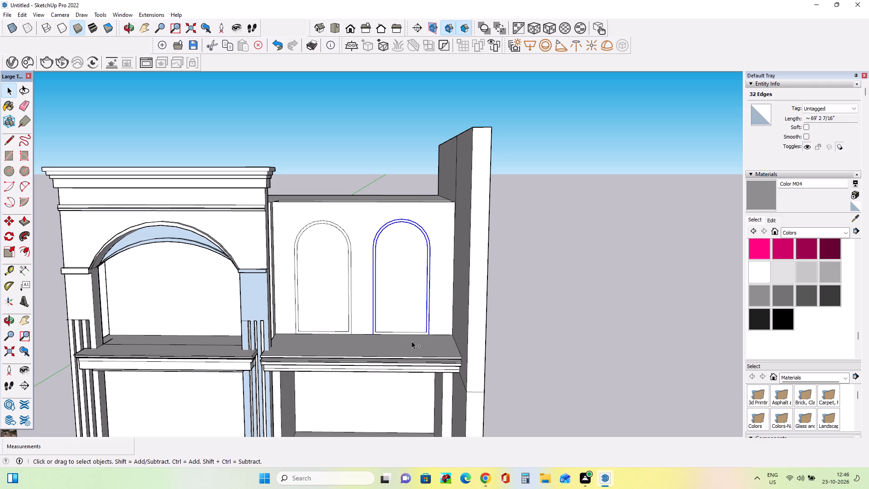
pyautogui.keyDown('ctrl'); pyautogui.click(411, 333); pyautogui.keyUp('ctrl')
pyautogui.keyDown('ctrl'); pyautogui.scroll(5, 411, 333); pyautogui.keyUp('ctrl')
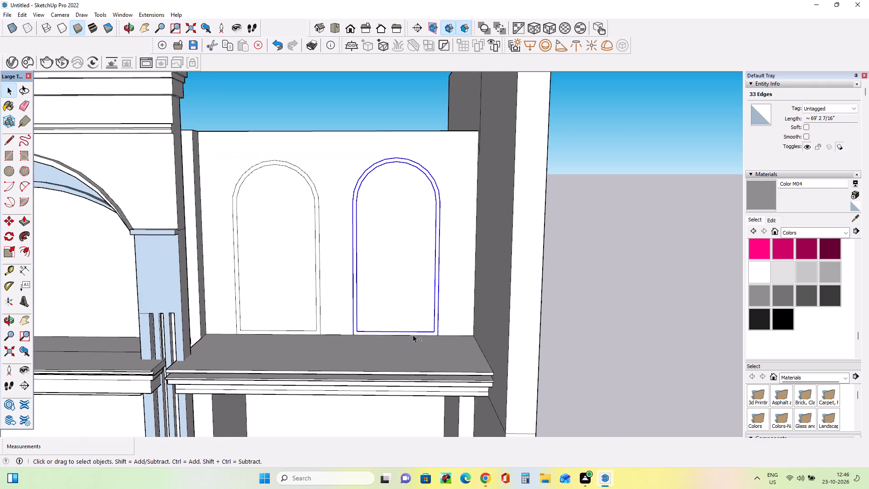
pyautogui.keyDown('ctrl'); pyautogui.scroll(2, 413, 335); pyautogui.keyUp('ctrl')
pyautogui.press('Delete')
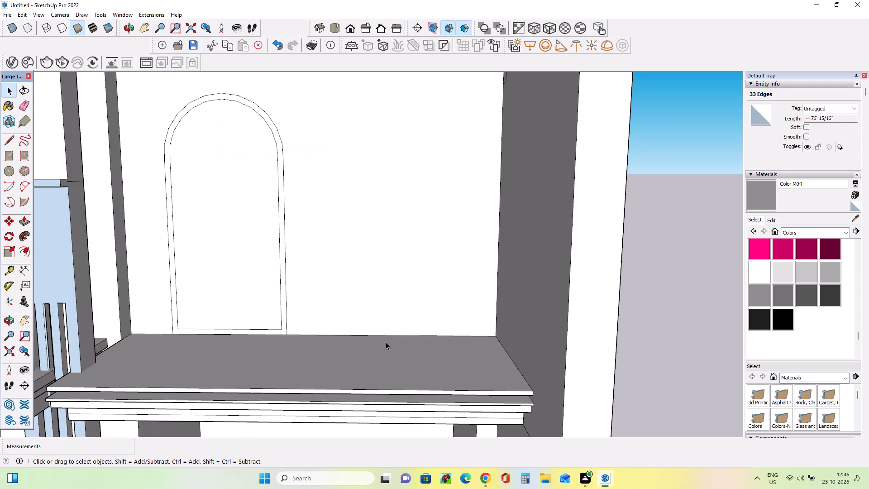
# Copy the inner and outer outlines of the arch beside the bay about 9' 9 11/16" along the wall toward the tall side wall.
pyautogui.scroll(-6, 362, 314)
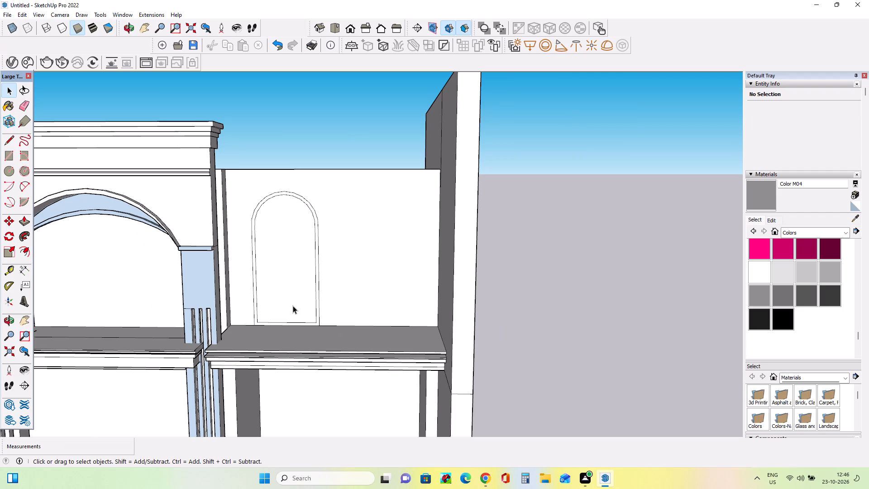
pyautogui.scroll(5, 300, 306)
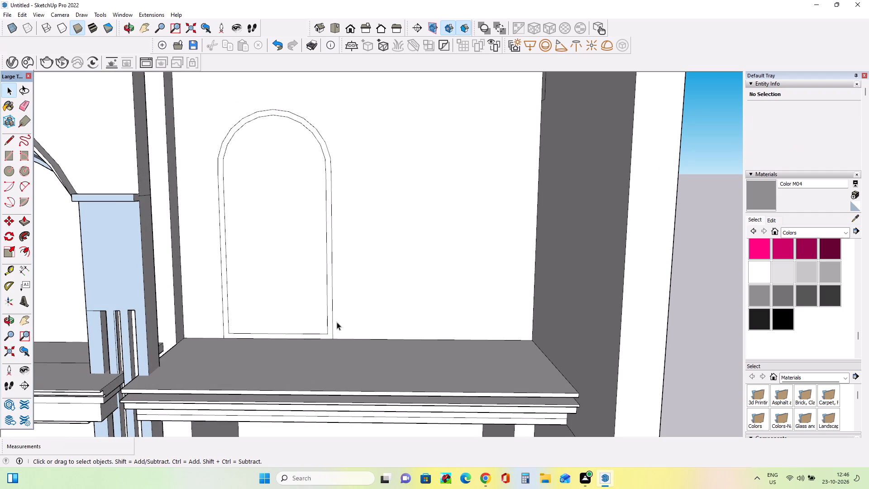
pyautogui.keyDown('ctrl'); pyautogui.click(332, 321); pyautogui.keyUp('ctrl')
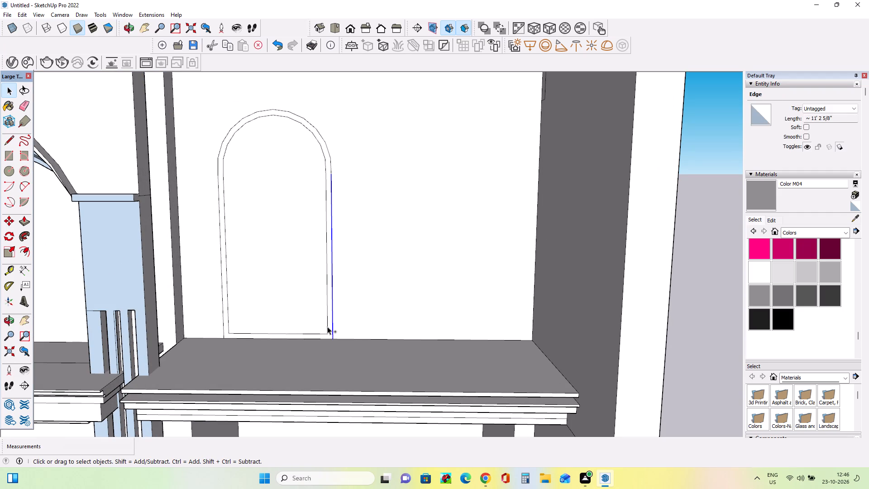
pyautogui.keyDown('ctrl'); pyautogui.click(327, 326); pyautogui.keyUp('ctrl')
pyautogui.keyDown('ctrl'); pyautogui.click(322, 333); pyautogui.keyUp('ctrl')
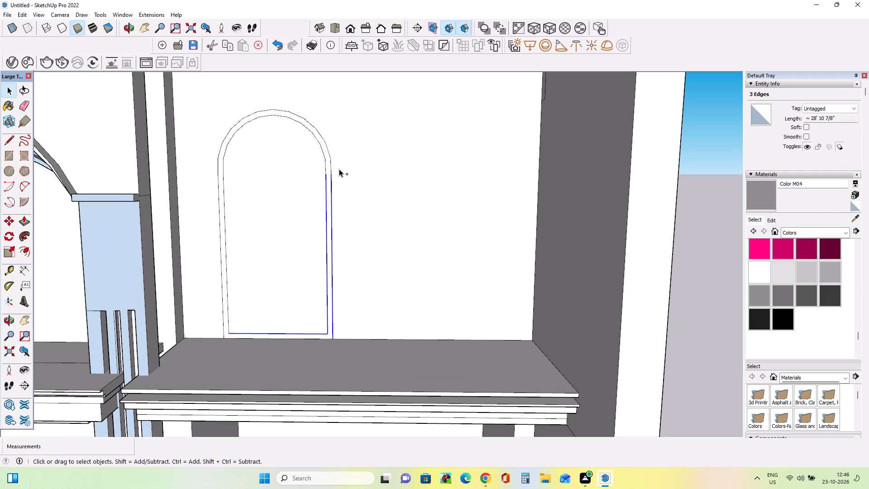
pyautogui.keyDown('ctrl'); pyautogui.click(330, 168); pyautogui.keyUp('ctrl')
pyautogui.keyDown('ctrl'); pyautogui.click(325, 164); pyautogui.keyUp('ctrl')
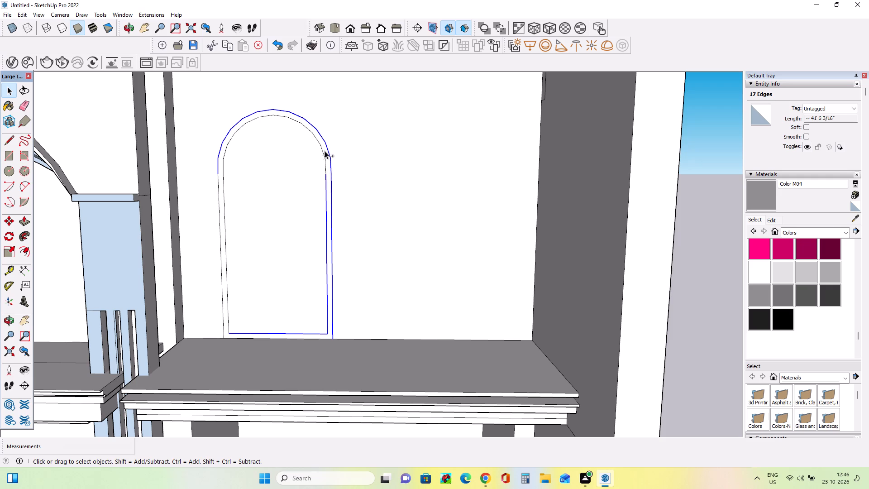
pyautogui.keyDown('ctrl'); pyautogui.click(221, 198); pyautogui.keyUp('ctrl')
pyautogui.keyDown('ctrl'); pyautogui.click(224, 201); pyautogui.keyUp('ctrl')
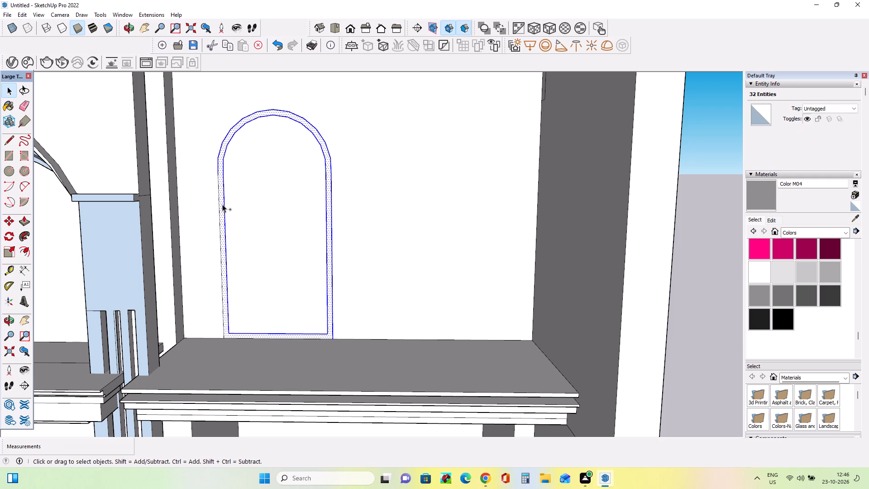
pyautogui.keyDown('ctrl'); pyautogui.click(220, 206); pyautogui.keyUp('ctrl')
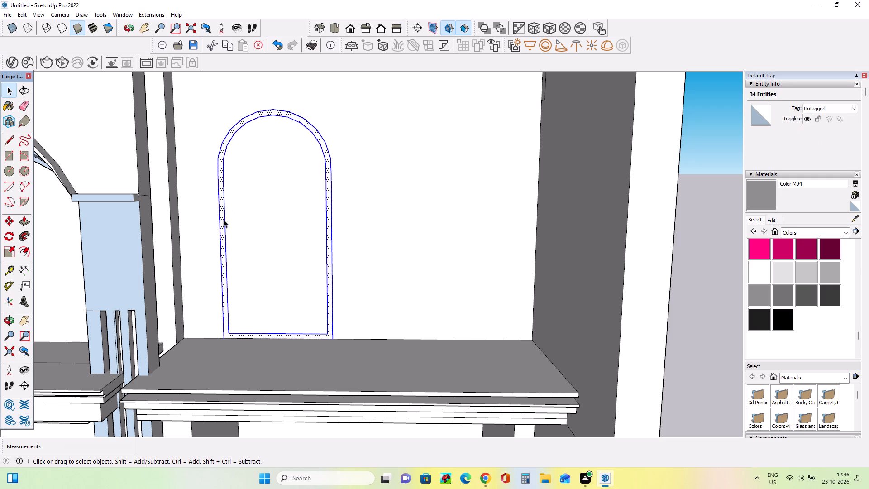
pyautogui.keyDown('shift'); pyautogui.click(224, 218); pyautogui.keyUp('shift')
pyautogui.keyDown('shift'); pyautogui.scroll(6, 223, 223); pyautogui.keyUp('shift')
pyautogui.keyDown('shift'); pyautogui.click(221, 221); pyautogui.keyUp('shift')
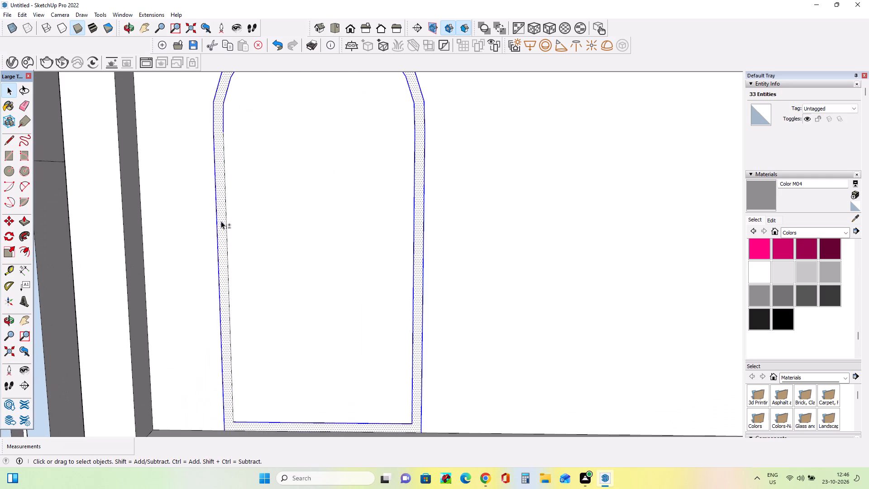
pyautogui.keyDown('ctrl'); pyautogui.click(228, 233); pyautogui.keyUp('ctrl')
pyautogui.keyDown('ctrl'); pyautogui.scroll(-3, 235, 229); pyautogui.keyUp('ctrl')
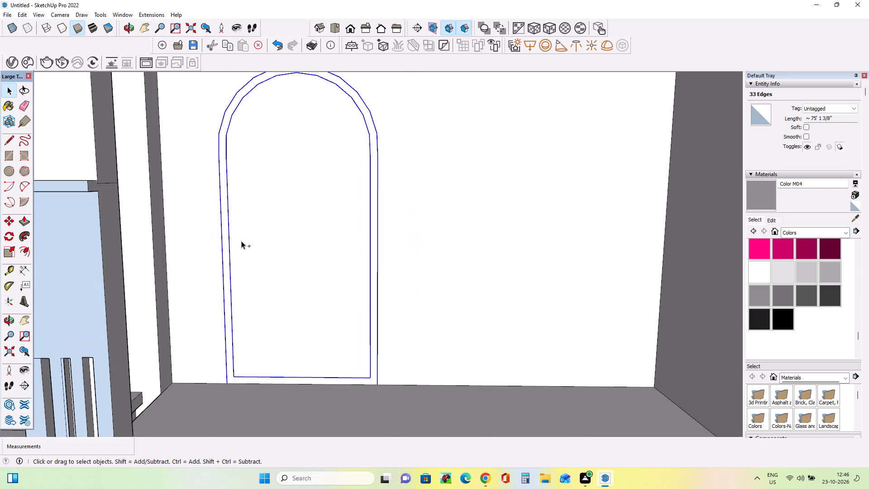
pyautogui.keyDown('ctrl'); pyautogui.scroll(-3, 241, 241); pyautogui.keyUp('ctrl')
pyautogui.scroll(-4, 272, 301)
pyautogui.click(12, 221)
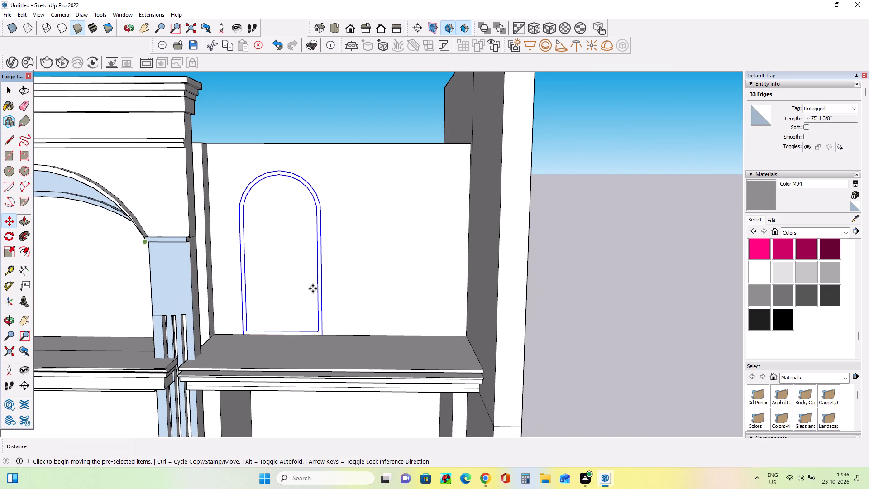
pyautogui.click(323, 334)
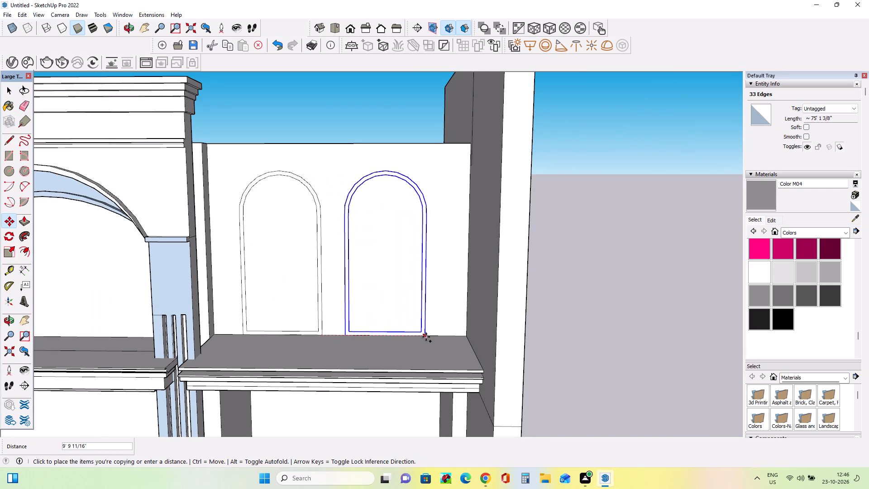
pyautogui.click(426, 337)
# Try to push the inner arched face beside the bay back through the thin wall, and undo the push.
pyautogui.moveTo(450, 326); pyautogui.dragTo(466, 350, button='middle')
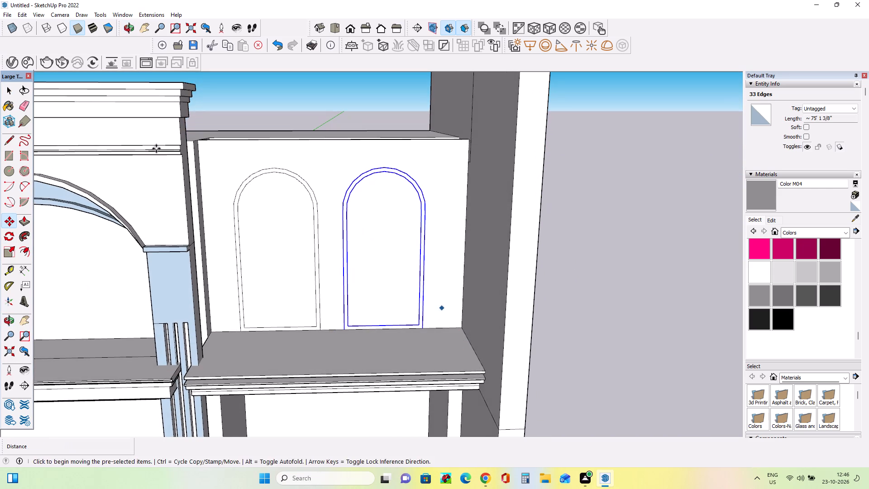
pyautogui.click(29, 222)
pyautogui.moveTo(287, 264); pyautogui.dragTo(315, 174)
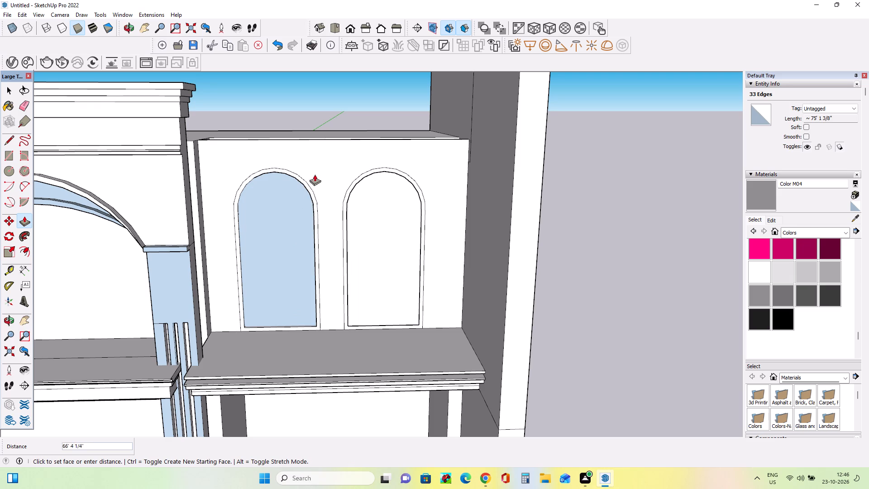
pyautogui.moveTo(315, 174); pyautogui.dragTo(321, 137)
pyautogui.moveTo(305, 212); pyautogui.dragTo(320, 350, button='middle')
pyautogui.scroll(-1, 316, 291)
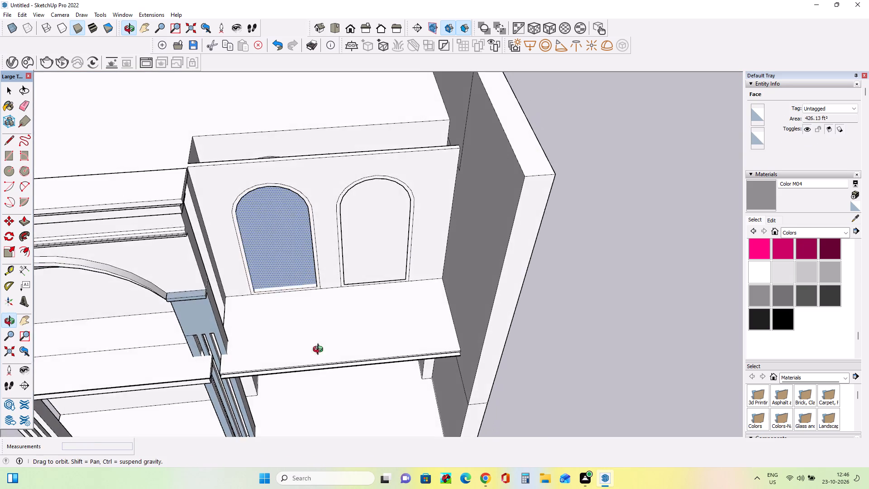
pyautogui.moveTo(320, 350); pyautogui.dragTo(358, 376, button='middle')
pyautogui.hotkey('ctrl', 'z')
# Push the inner arched face beside the bay about 5 1/2" through the thin wall to cut an opening.
pyautogui.moveTo(269, 249); pyautogui.dragTo(303, 180)
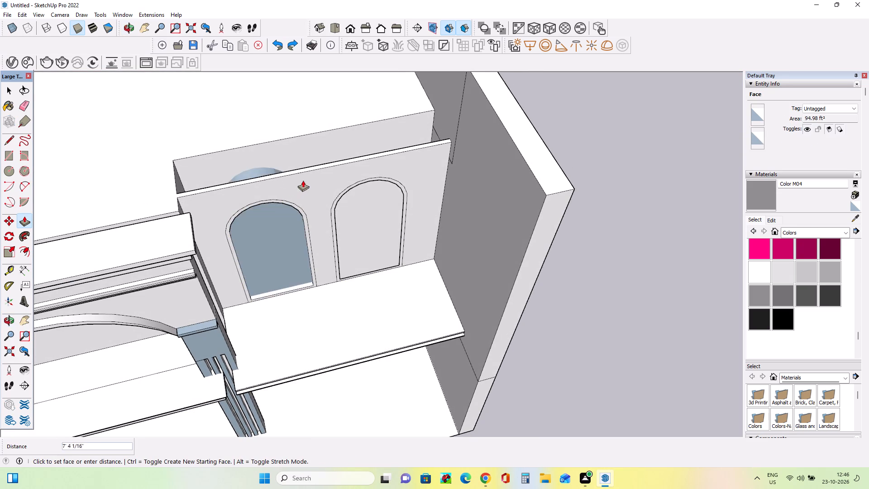
pyautogui.moveTo(303, 180); pyautogui.dragTo(316, 164)
# Push the inner arched face near the tall side wall about 5 1/2" through the thin wall to cut the second opening.
pyautogui.moveTo(356, 243); pyautogui.dragTo(321, 161, button='middle')
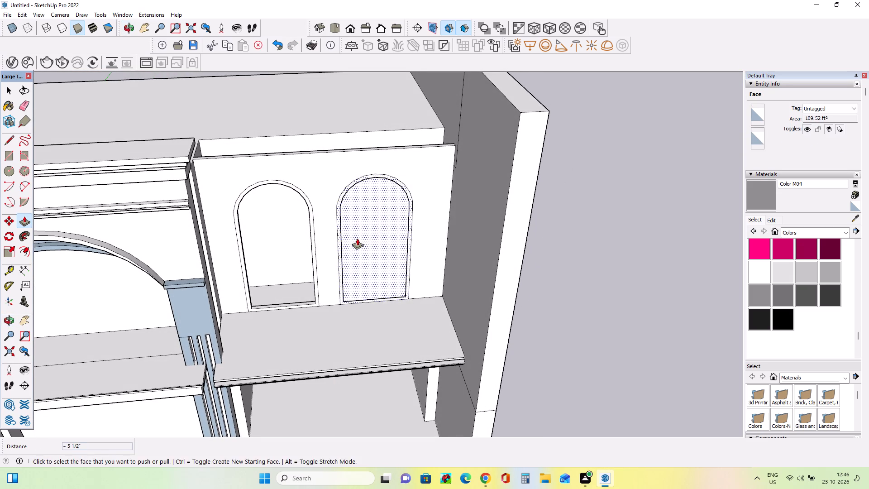
pyautogui.moveTo(357, 238); pyautogui.dragTo(396, 147)
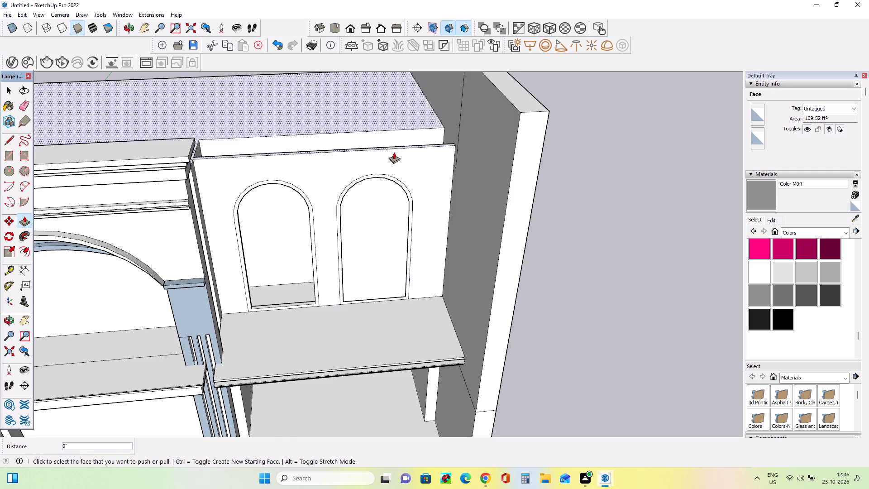
pyautogui.scroll(-4, 379, 198)
pyautogui.moveTo(381, 251); pyautogui.dragTo(336, 273, button='middle')
pyautogui.scroll(-1, 344, 267)
pyautogui.moveTo(380, 228); pyautogui.dragTo(396, 180)
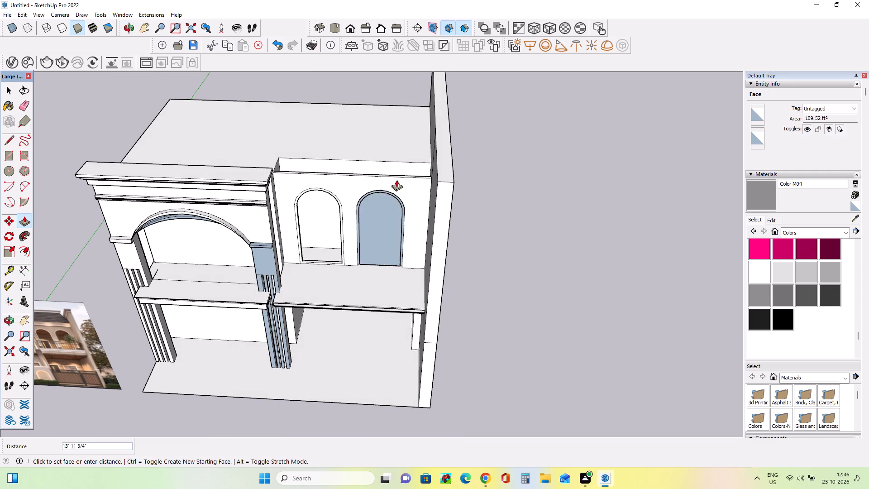
pyautogui.moveTo(396, 180); pyautogui.dragTo(405, 178)
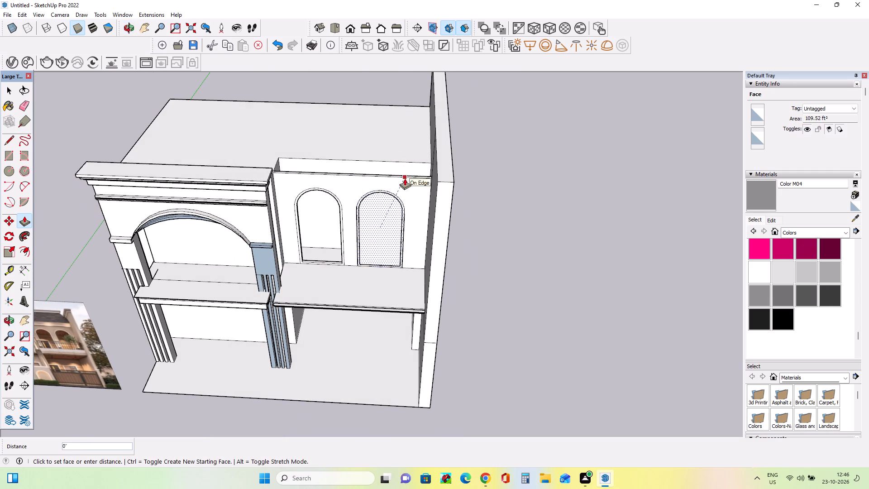
pyautogui.moveTo(405, 178); pyautogui.dragTo(409, 172)
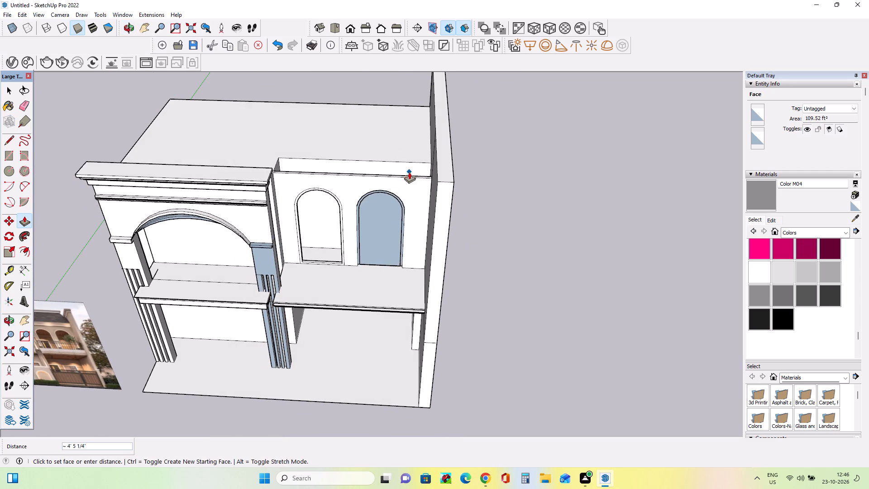
pyautogui.moveTo(409, 172); pyautogui.dragTo(410, 175)
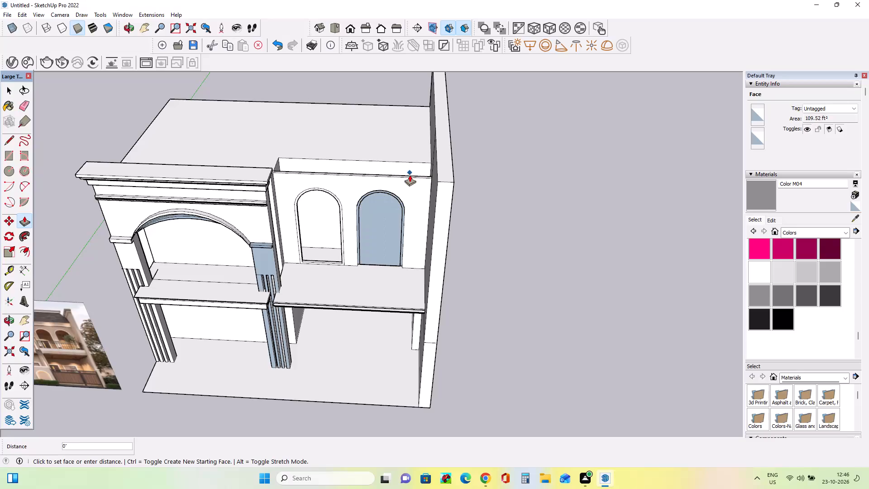
pyautogui.moveTo(410, 175); pyautogui.dragTo(409, 174)
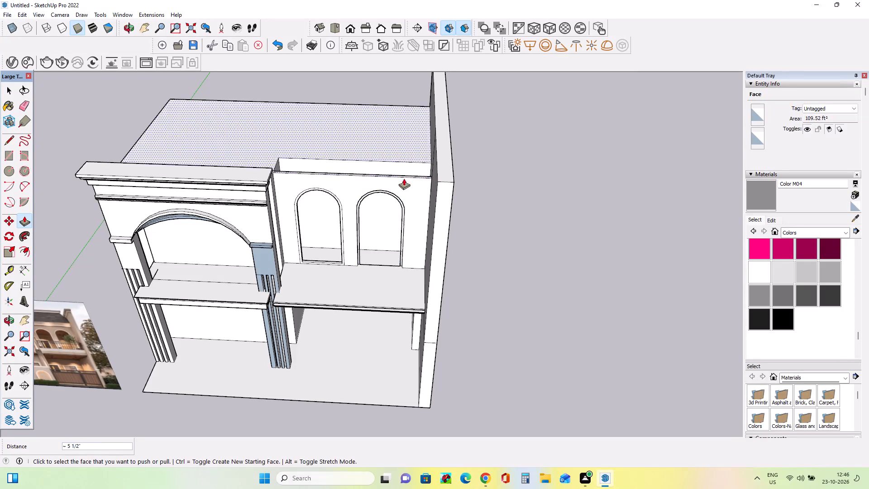
# Compare the upper-floor arched openings and their surroundings with the balcony, arches and tiled roof in the reference photo.
pyautogui.moveTo(413, 220); pyautogui.dragTo(440, 158, button='middle')
pyautogui.scroll(-3, 442, 159)
pyautogui.moveTo(448, 234); pyautogui.dragTo(445, 191, button='middle')
pyautogui.scroll(-1, 445, 191)
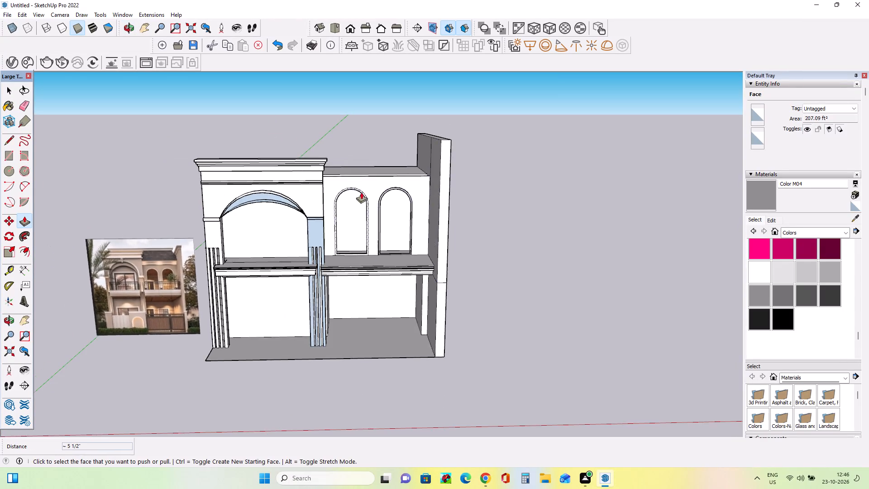
pyautogui.scroll(7, 361, 192)
pyautogui.scroll(-7, 410, 233)
pyautogui.scroll(3, 344, 284)
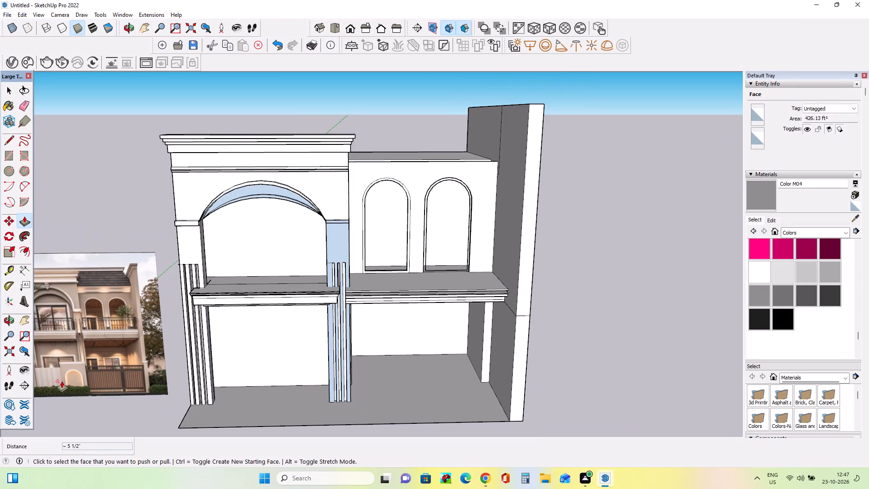
pyautogui.scroll(5, 60, 320)
pyautogui.moveTo(143, 317); pyautogui.dragTo(107, 353, button='middle')
pyautogui.scroll(-3, 95, 328)
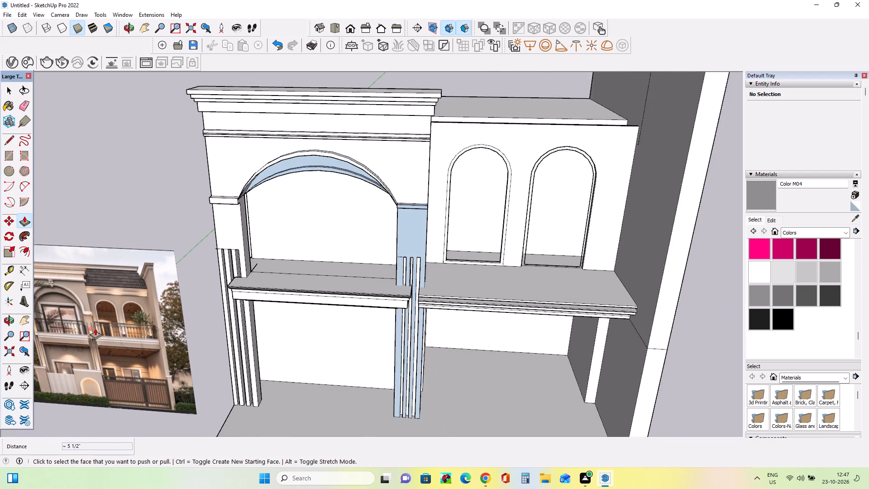
pyautogui.scroll(-3, 94, 327)
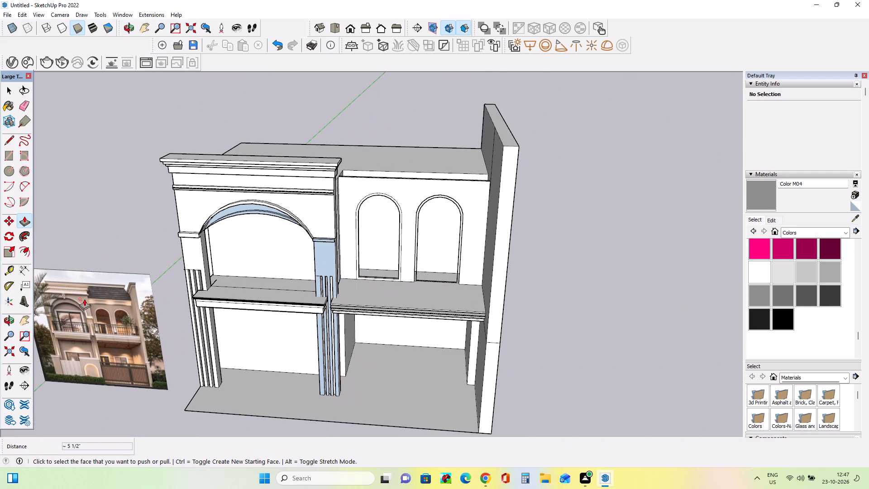
pyautogui.moveTo(409, 274); pyautogui.dragTo(476, 265, button='middle')
pyautogui.scroll(6, 82, 333)
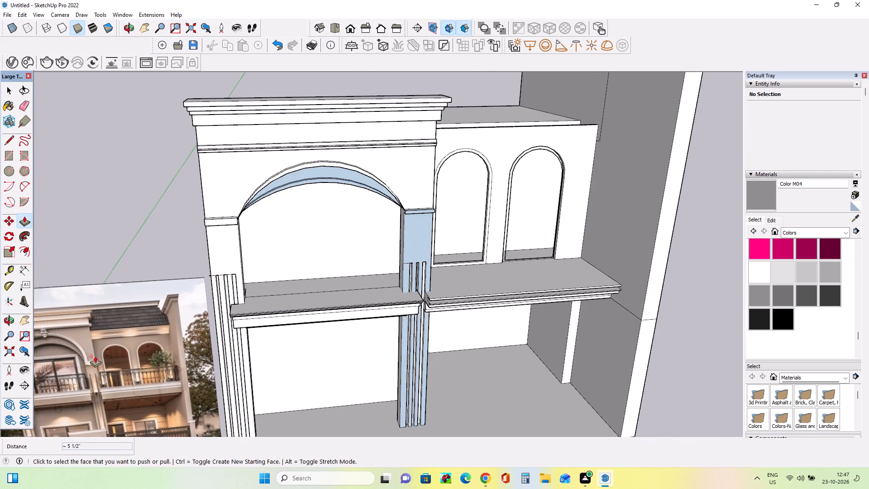
pyautogui.scroll(11, 95, 356)
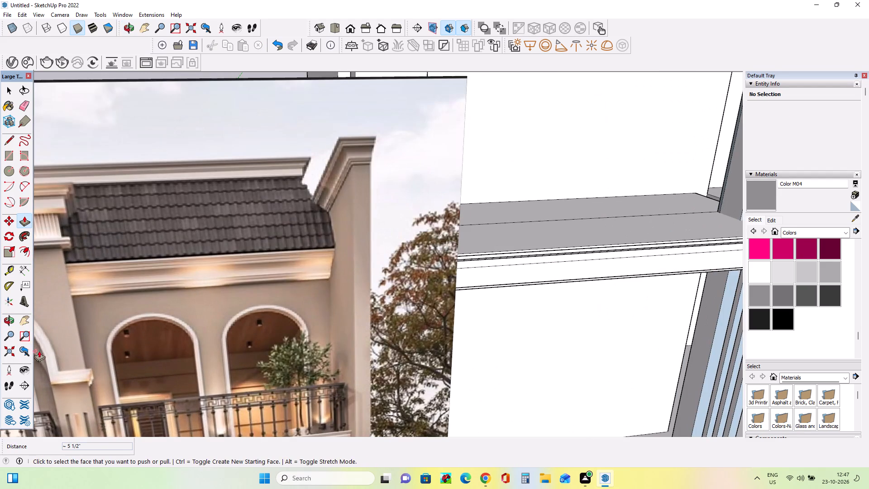
pyautogui.scroll(-20, 33, 349)
pyautogui.scroll(-6, 33, 349)
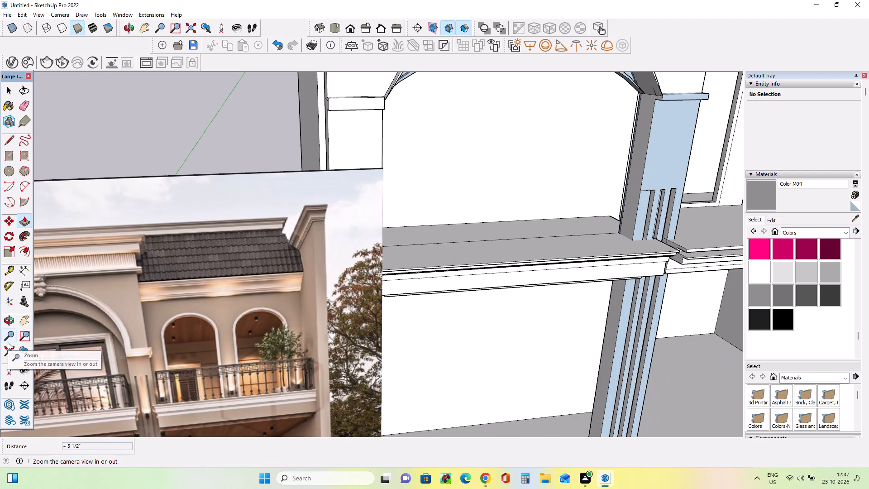
pyautogui.scroll(-3, 8, 342)
pyautogui.scroll(-3, 38, 294)
pyautogui.scroll(1, 38, 294)
pyautogui.scroll(-15, 116, 313)
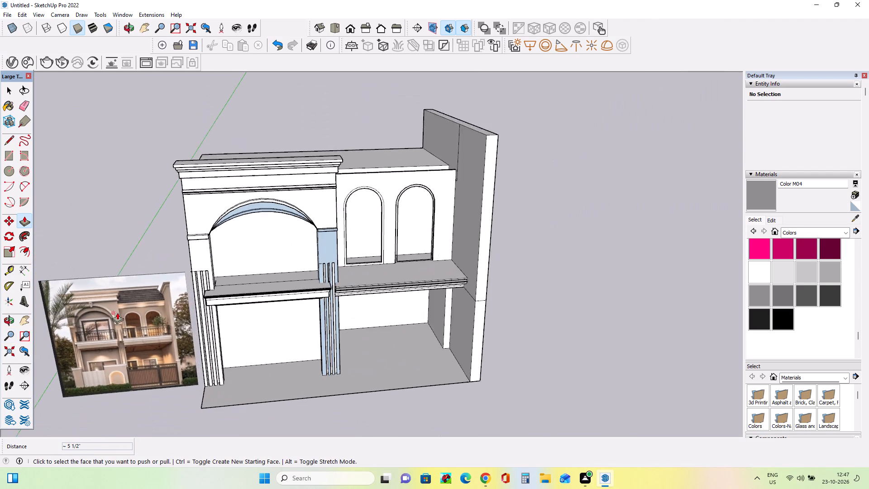
pyautogui.moveTo(399, 257); pyautogui.dragTo(247, 239, button='middle')
pyautogui.scroll(4, 339, 238)
pyautogui.scroll(-1, 348, 249)
pyautogui.scroll(1, 348, 249)
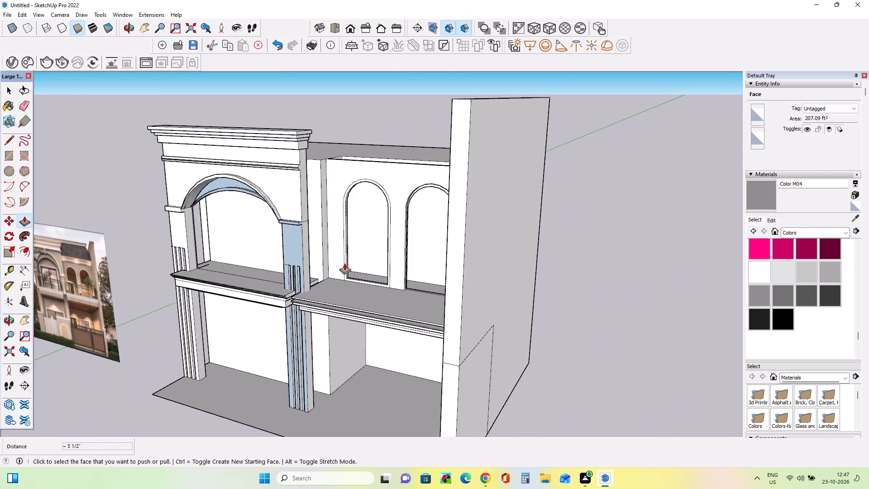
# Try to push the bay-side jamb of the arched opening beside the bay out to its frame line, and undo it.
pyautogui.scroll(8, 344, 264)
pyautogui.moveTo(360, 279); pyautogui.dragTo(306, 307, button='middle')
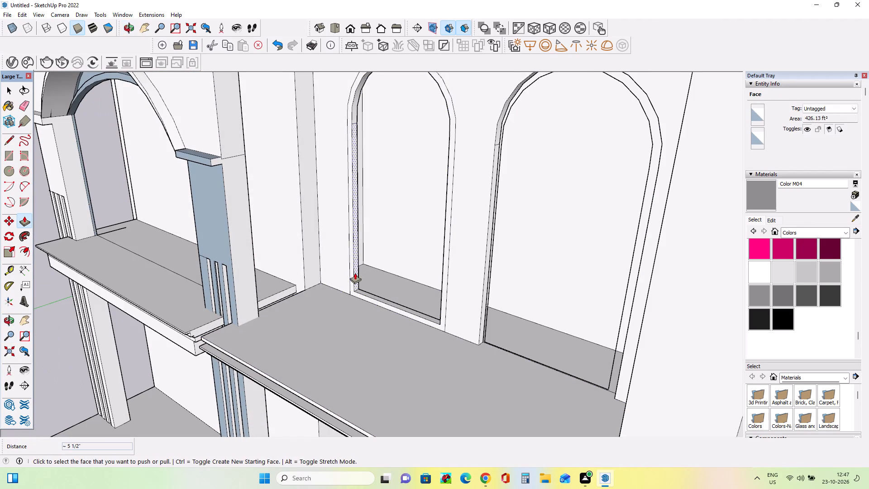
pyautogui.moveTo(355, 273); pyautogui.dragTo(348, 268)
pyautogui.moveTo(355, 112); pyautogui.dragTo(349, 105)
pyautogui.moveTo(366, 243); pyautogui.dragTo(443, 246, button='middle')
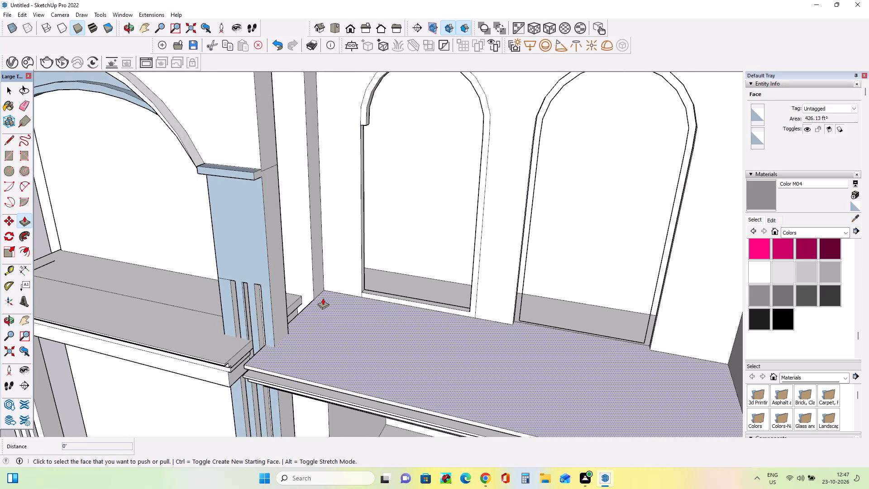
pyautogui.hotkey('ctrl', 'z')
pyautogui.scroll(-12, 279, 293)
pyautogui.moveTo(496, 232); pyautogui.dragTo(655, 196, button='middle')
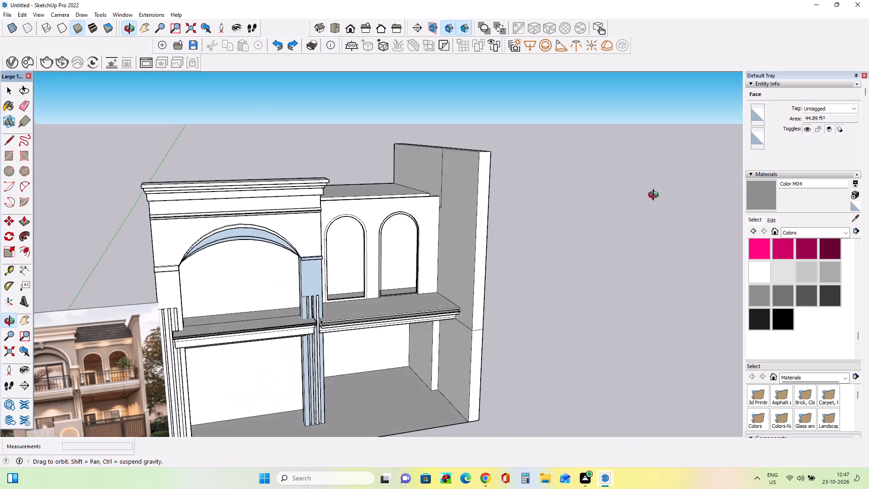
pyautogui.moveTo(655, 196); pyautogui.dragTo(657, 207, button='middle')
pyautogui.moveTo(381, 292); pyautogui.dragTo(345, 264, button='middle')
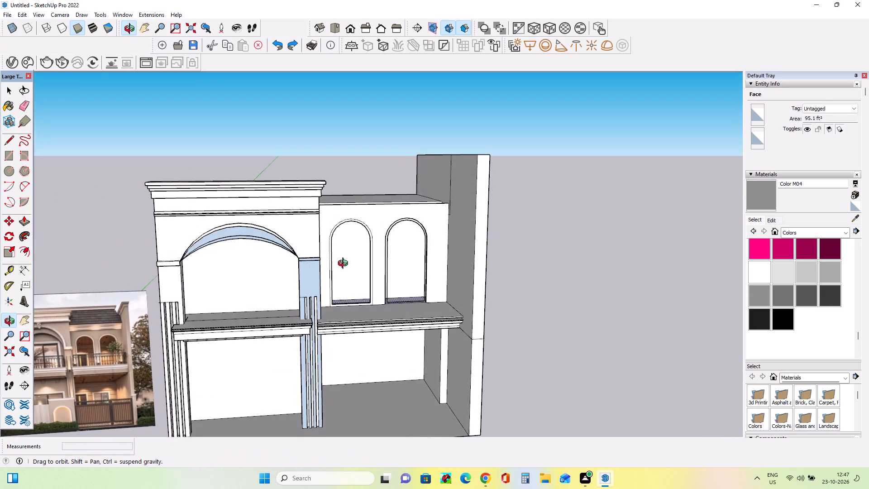
# Examine the two upper-floor arched openings and the whole facade against the reference photo from several angles.
pyautogui.moveTo(345, 264); pyautogui.dragTo(348, 250, button='middle')
pyautogui.scroll(-4, 348, 250)
pyautogui.moveTo(402, 276); pyautogui.dragTo(396, 279, button='middle')
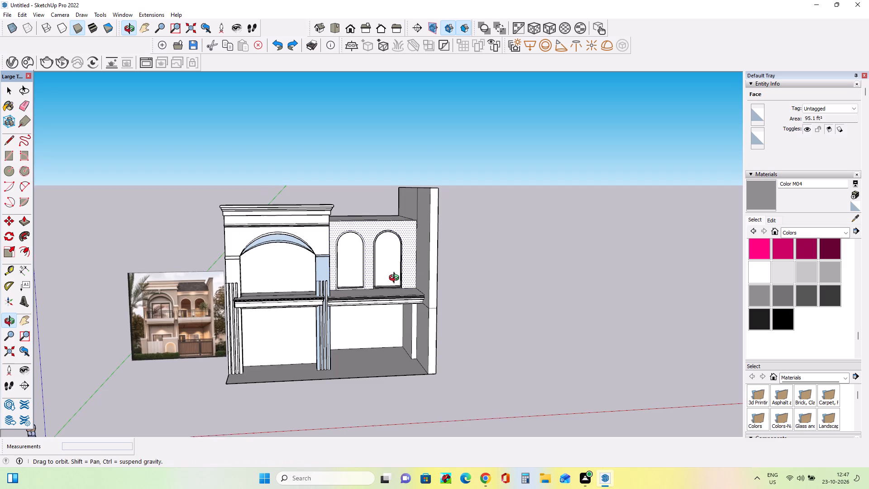
pyautogui.moveTo(396, 279); pyautogui.dragTo(396, 282, button='middle')
pyautogui.scroll(-1, 396, 269)
pyautogui.scroll(3, 396, 229)
pyautogui.moveTo(396, 231); pyautogui.dragTo(396, 240, button='middle')
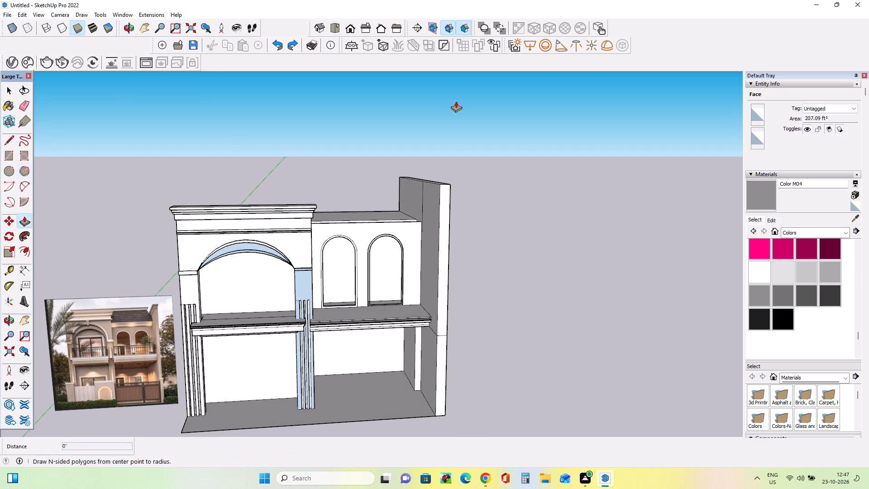
pyautogui.moveTo(436, 312); pyautogui.dragTo(428, 308, button='middle')
pyautogui.scroll(3, 382, 388)
pyautogui.moveTo(391, 389); pyautogui.dragTo(388, 380, button='middle')
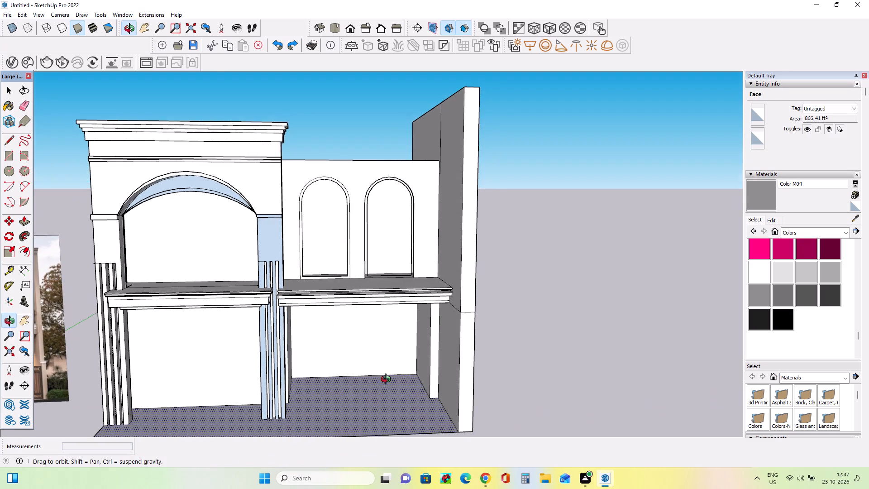
pyautogui.moveTo(388, 380); pyautogui.dragTo(388, 375, button='middle')
pyautogui.moveTo(460, 345); pyautogui.dragTo(412, 437, button='middle')
pyautogui.scroll(-1, 402, 223)
pyautogui.scroll(1, 402, 223)
pyautogui.scroll(-1, 402, 223)
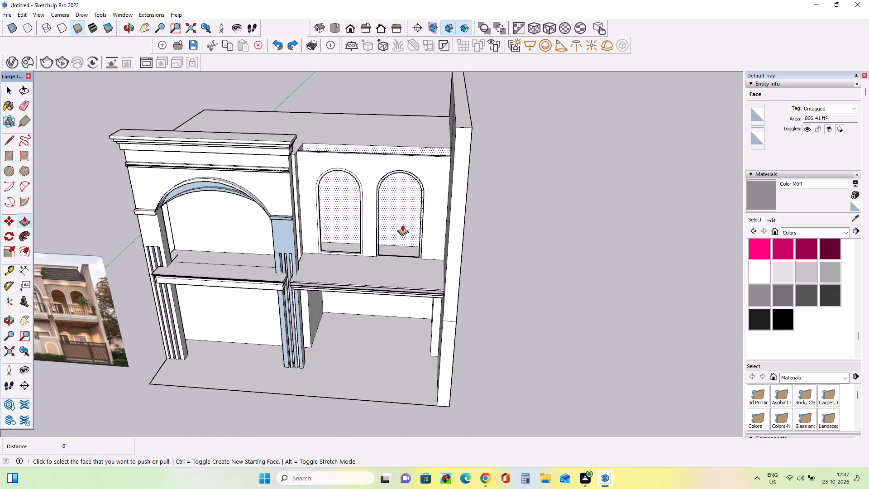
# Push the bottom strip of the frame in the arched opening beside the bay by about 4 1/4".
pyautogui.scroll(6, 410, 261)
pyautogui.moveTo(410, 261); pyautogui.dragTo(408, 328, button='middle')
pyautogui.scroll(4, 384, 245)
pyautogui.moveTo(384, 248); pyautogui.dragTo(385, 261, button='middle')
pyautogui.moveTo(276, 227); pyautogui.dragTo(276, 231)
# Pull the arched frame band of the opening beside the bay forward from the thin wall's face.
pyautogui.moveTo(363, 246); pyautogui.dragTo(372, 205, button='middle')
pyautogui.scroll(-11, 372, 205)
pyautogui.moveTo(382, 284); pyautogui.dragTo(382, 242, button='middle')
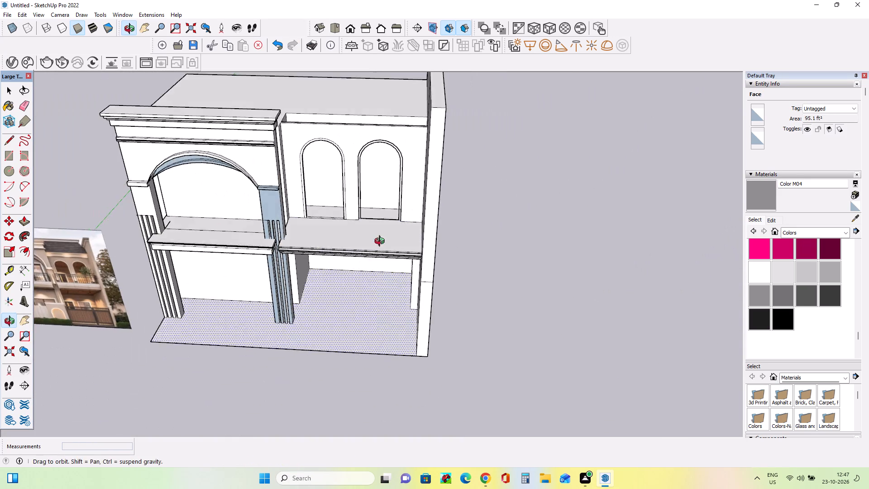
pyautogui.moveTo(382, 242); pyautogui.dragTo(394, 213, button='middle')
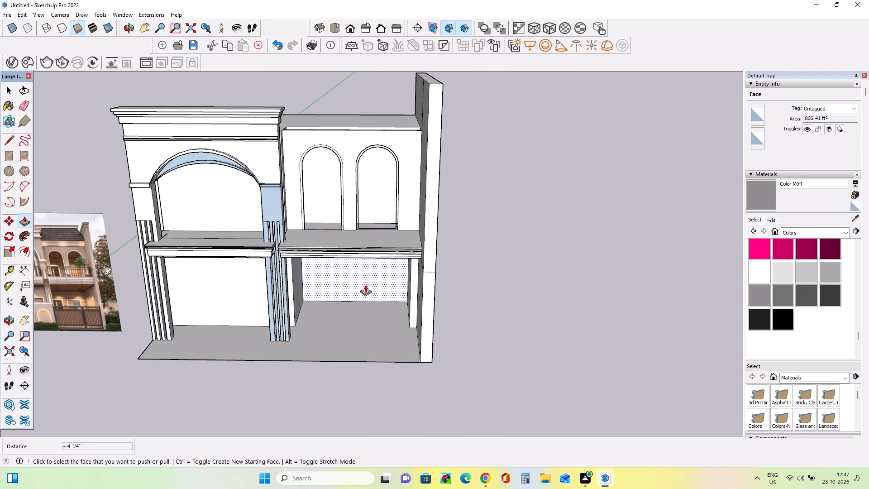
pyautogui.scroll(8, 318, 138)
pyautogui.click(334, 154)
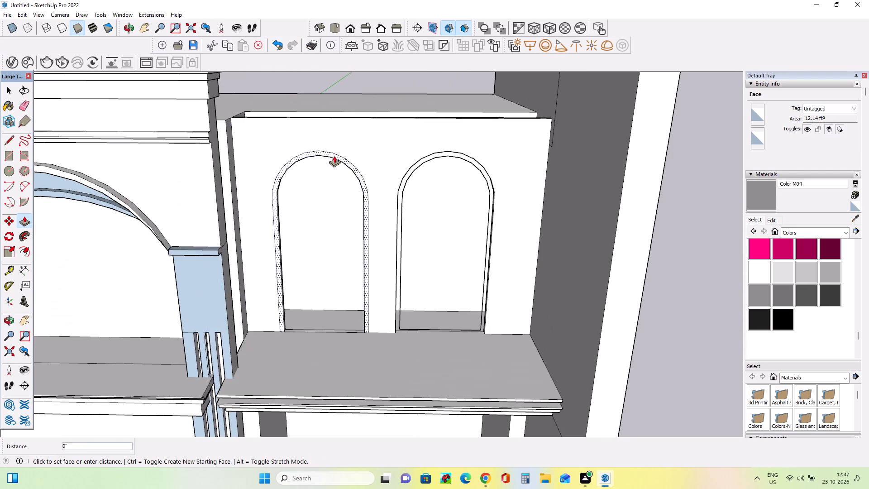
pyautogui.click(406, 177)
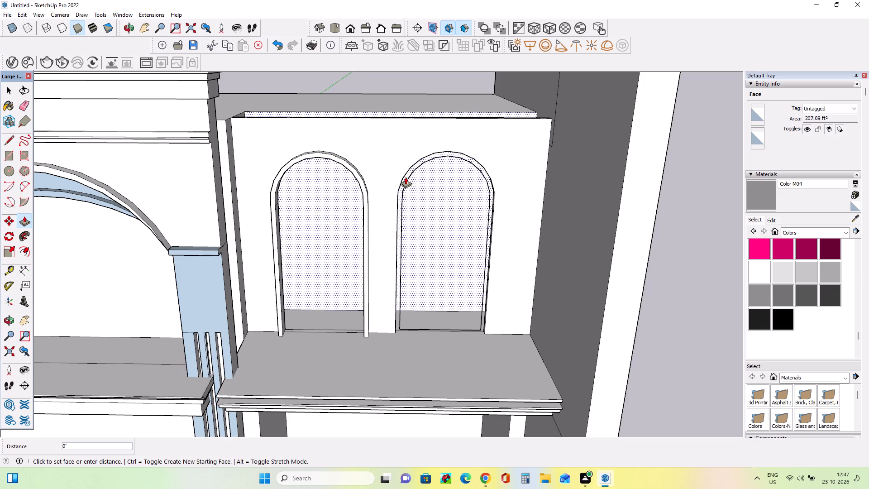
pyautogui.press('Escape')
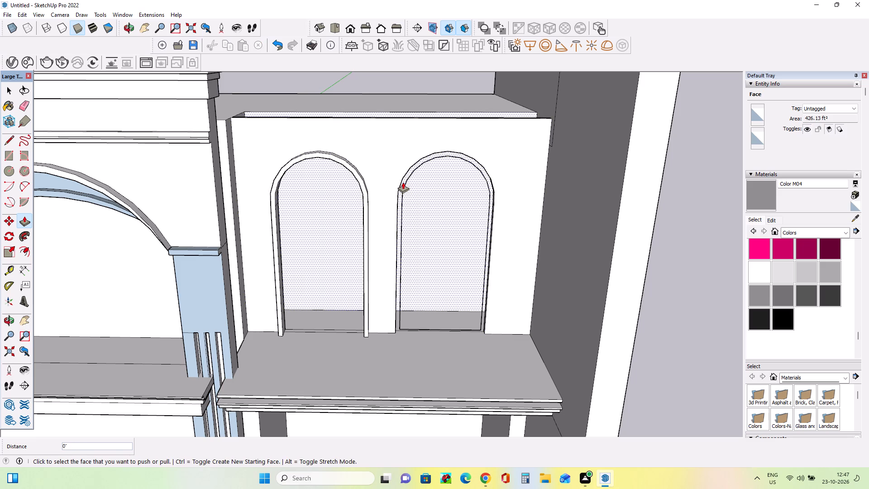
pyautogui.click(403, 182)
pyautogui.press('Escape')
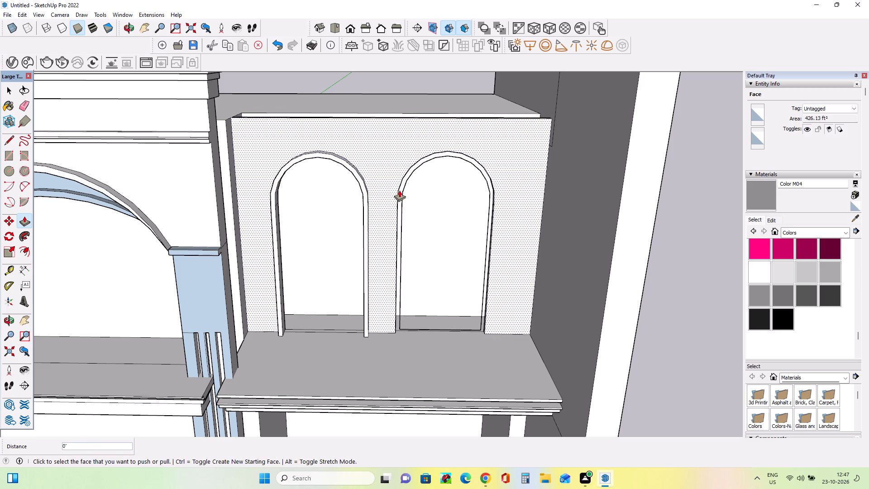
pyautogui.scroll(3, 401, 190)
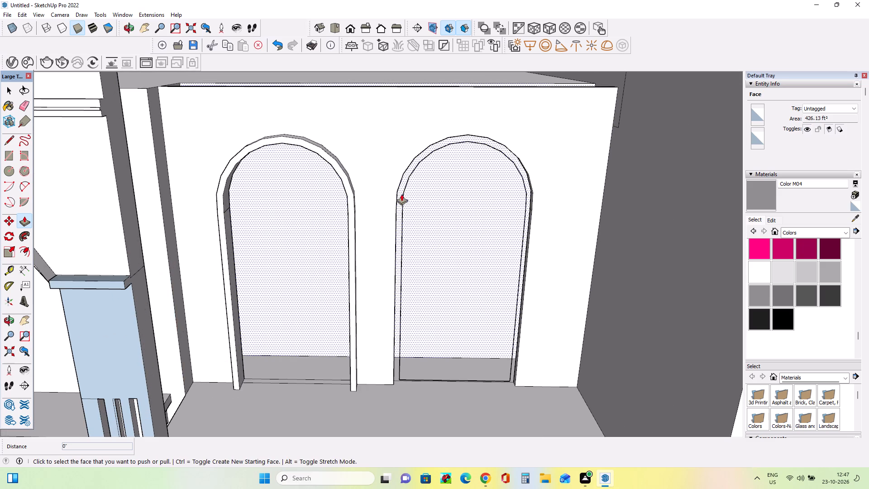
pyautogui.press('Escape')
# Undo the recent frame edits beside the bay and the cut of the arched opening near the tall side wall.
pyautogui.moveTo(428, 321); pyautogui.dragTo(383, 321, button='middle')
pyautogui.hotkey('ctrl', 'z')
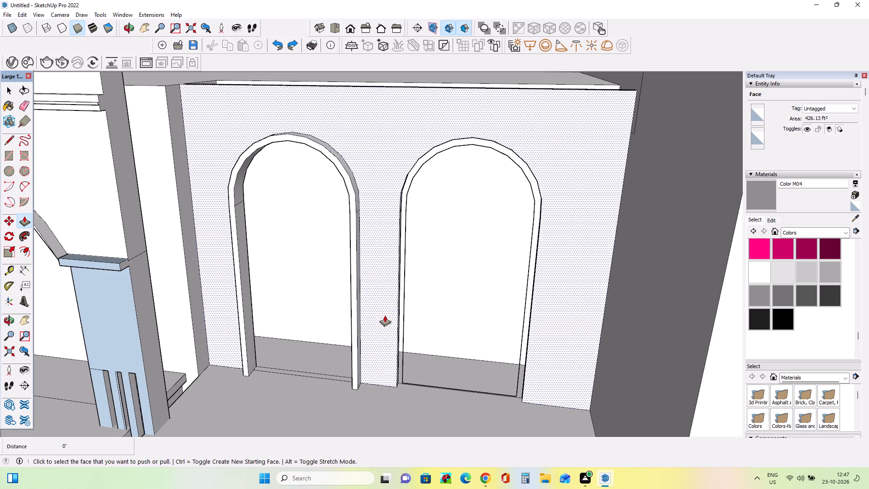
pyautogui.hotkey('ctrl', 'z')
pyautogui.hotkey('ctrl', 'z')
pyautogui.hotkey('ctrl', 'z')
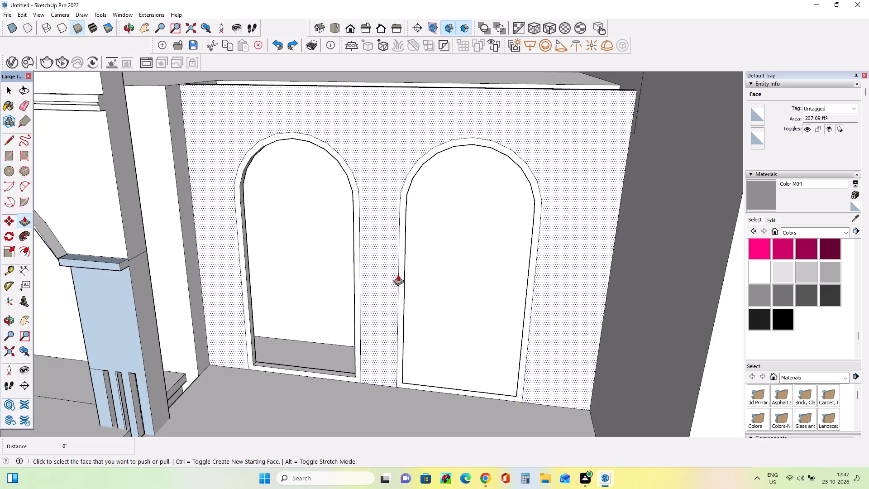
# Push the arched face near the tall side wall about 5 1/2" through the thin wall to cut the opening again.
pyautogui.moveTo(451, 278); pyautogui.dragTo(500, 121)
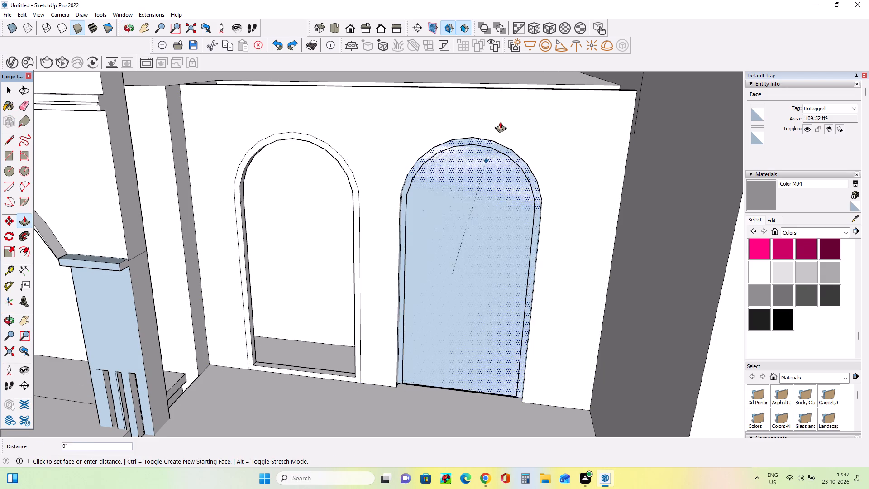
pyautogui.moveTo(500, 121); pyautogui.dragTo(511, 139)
# Examine the frame outline and jambs of the re-cut opening near the tall side wall against the opening beside the bay.
pyautogui.moveTo(468, 213); pyautogui.dragTo(435, 209, button='middle')
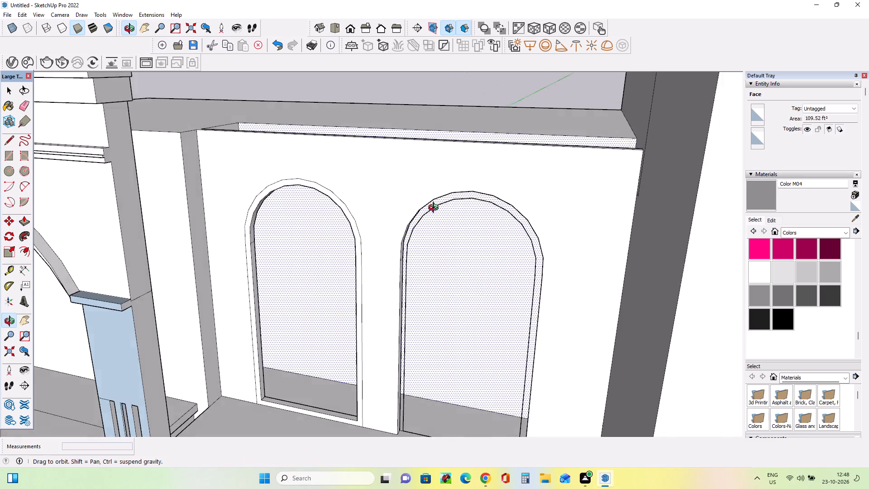
pyautogui.moveTo(435, 209); pyautogui.dragTo(463, 142, button='middle')
pyautogui.scroll(-3, 412, 209)
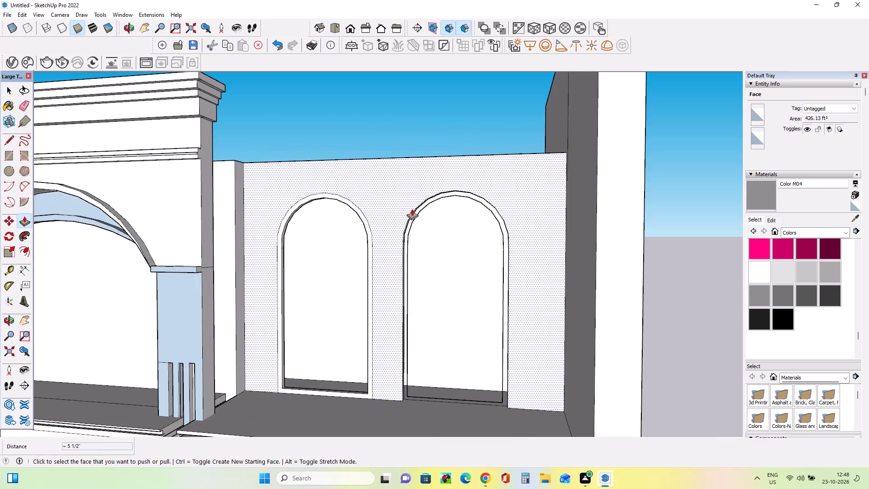
pyautogui.scroll(4, 409, 243)
pyautogui.moveTo(410, 259); pyautogui.dragTo(399, 300, button='middle')
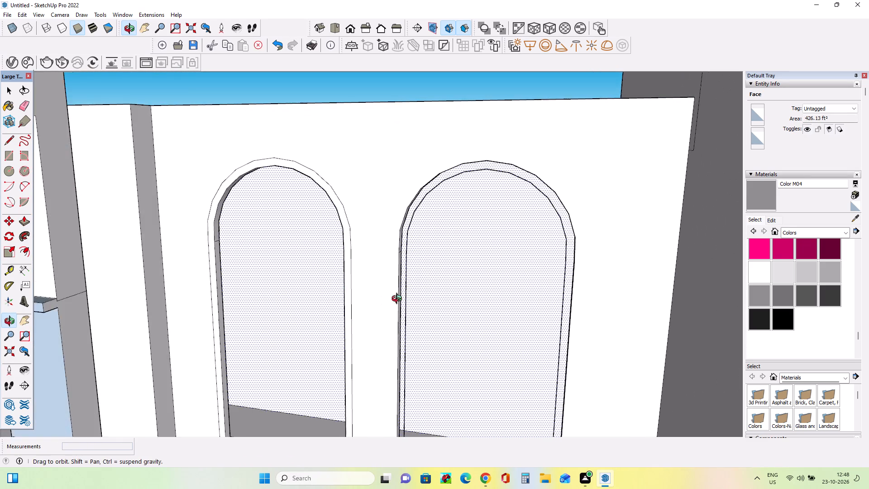
pyautogui.moveTo(399, 300); pyautogui.dragTo(404, 280, button='middle')
pyautogui.scroll(4, 409, 230)
pyautogui.moveTo(409, 230); pyautogui.dragTo(379, 235, button='middle')
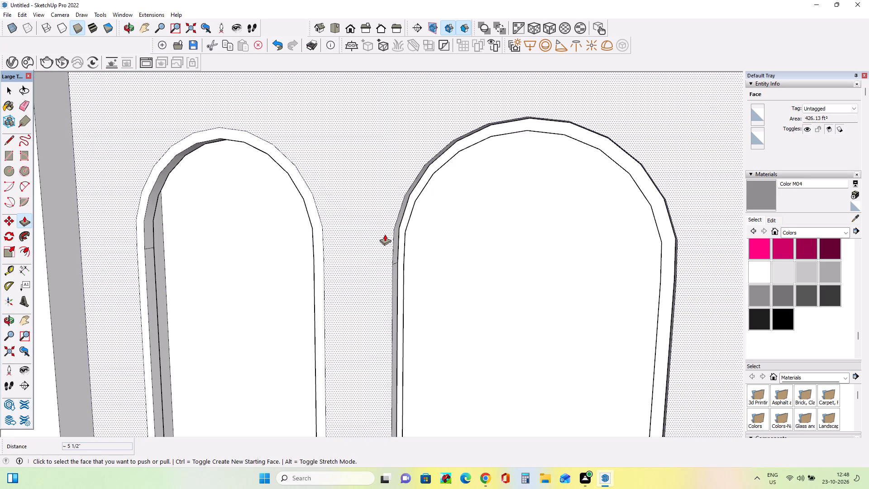
pyautogui.scroll(-10, 408, 218)
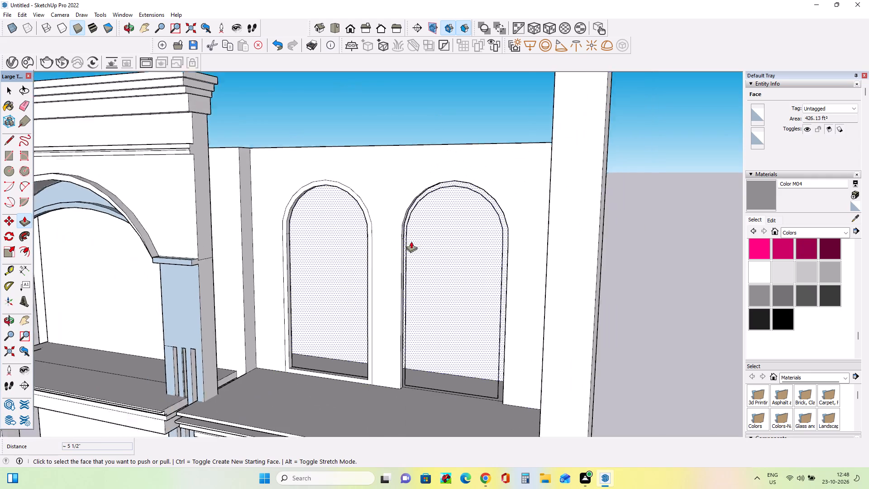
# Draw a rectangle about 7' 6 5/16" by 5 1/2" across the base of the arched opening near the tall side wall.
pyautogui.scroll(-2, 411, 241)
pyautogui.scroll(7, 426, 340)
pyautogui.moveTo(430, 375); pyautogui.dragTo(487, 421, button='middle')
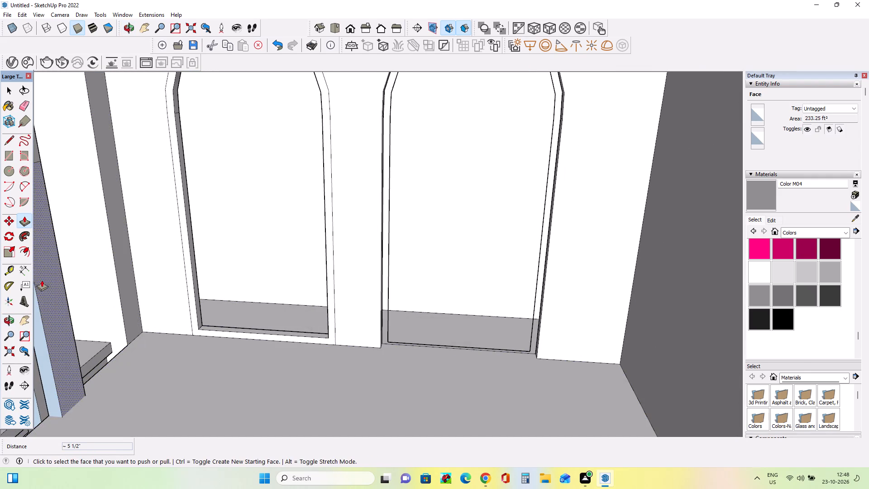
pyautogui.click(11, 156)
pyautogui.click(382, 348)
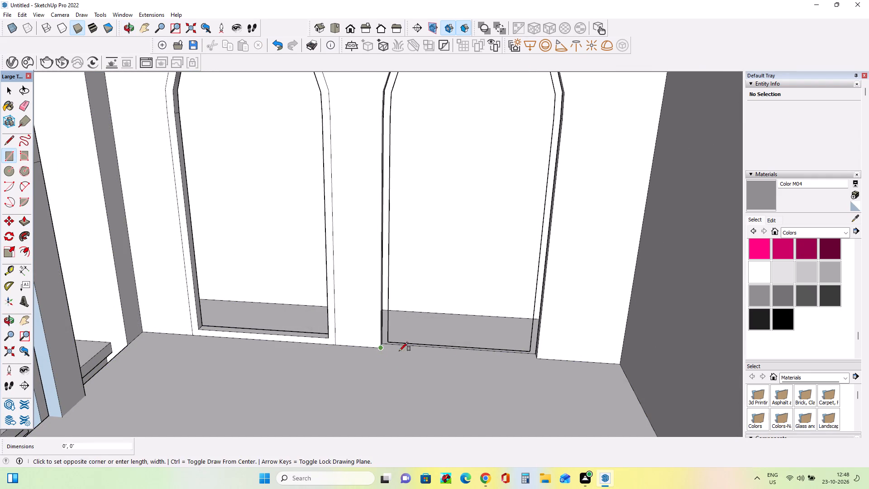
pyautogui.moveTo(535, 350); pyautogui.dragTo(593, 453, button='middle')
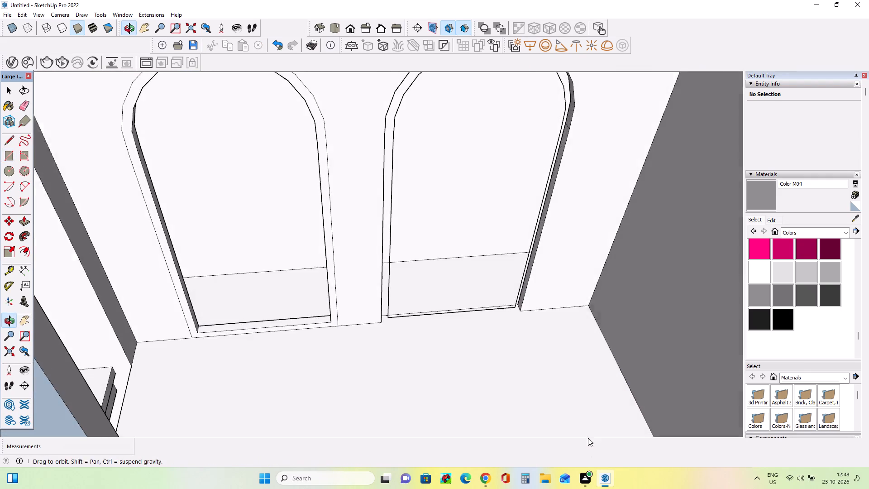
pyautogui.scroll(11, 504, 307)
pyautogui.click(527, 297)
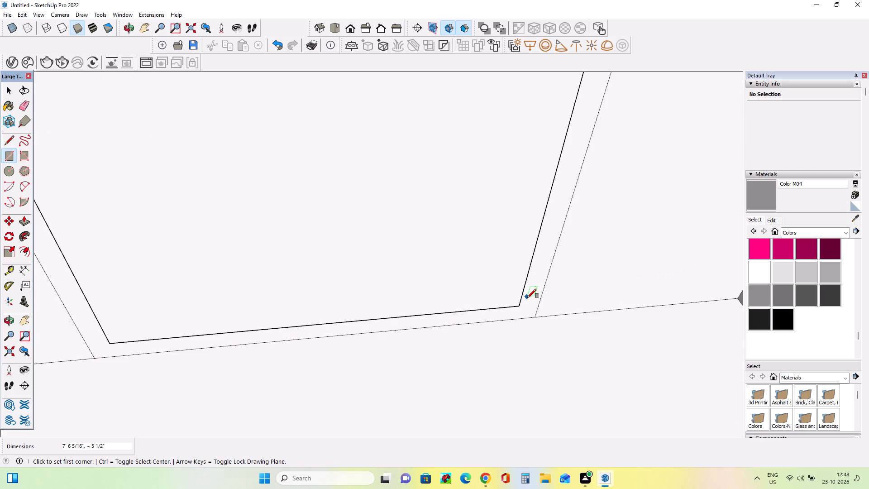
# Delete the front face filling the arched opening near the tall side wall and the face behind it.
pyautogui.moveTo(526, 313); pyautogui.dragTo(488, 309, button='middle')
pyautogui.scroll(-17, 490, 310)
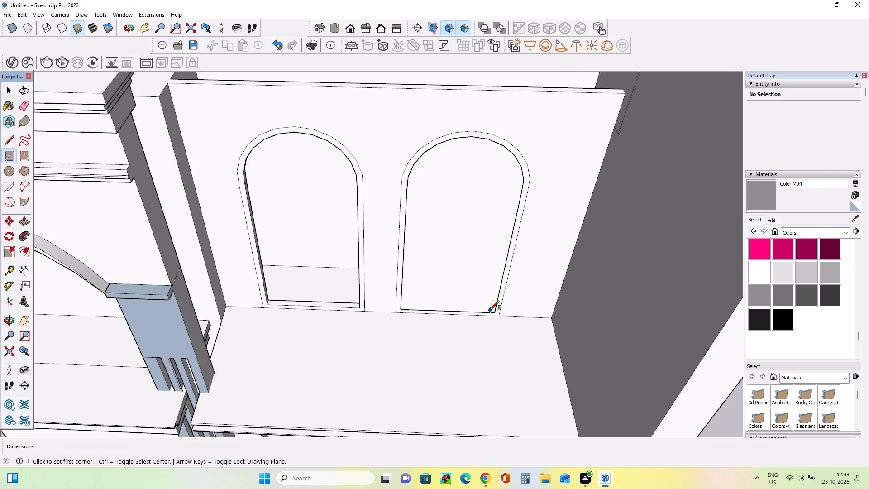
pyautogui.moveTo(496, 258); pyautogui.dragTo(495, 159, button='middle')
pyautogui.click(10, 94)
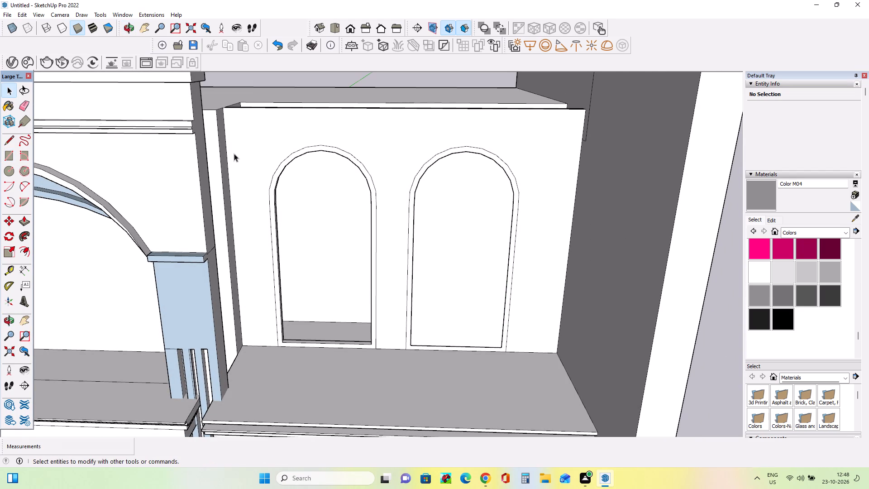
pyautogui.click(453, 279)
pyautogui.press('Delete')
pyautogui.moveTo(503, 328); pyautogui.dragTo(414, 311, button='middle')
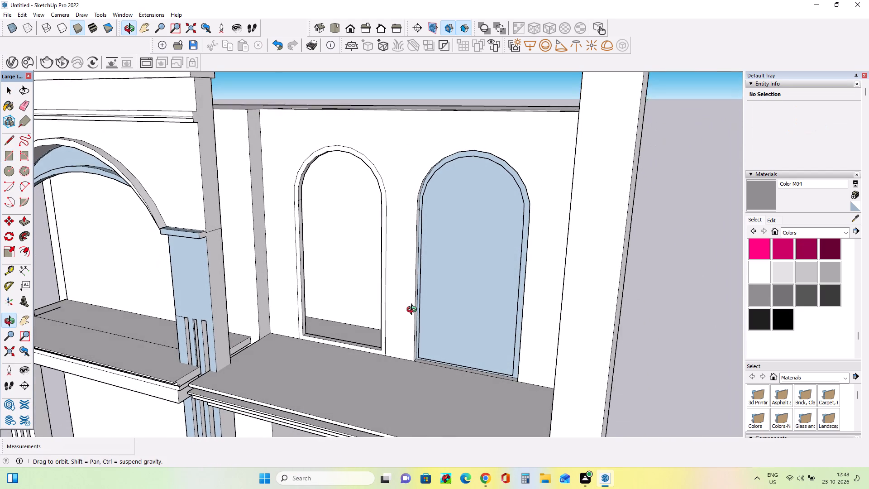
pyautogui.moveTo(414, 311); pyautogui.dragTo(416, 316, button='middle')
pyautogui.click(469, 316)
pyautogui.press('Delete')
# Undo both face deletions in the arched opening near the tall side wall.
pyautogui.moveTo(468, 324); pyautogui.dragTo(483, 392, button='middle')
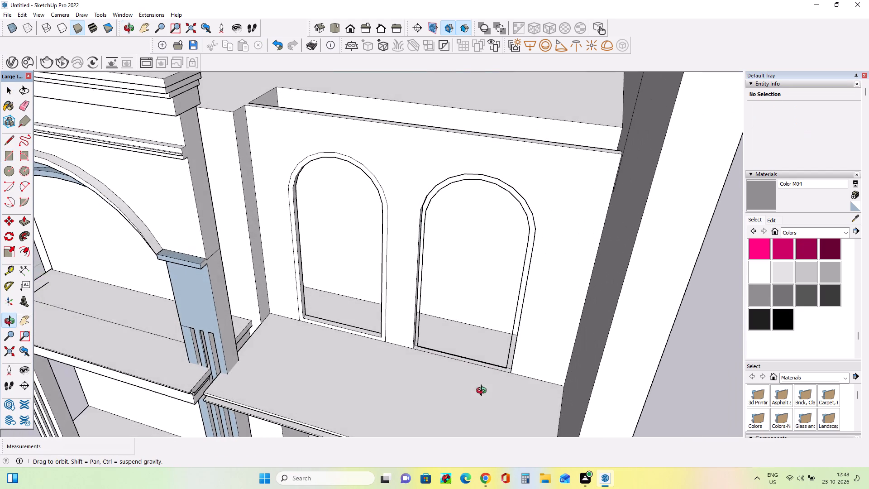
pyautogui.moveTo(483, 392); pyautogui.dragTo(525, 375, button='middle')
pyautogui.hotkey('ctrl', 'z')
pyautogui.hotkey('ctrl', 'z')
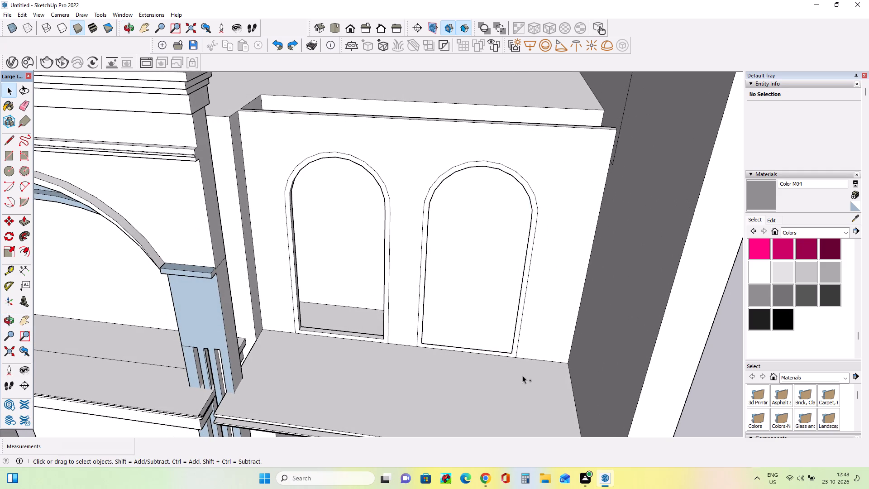
# Push the arched face near the tall side wall about 5 1/2" through the thin wall to open it.
pyautogui.moveTo(508, 355); pyautogui.dragTo(491, 356, button='middle')
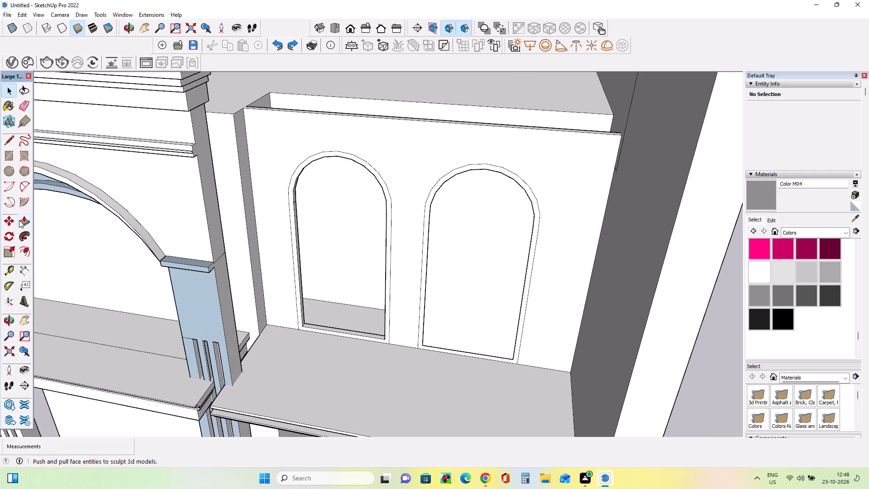
pyautogui.click(24, 220)
pyautogui.moveTo(458, 219); pyautogui.dragTo(479, 108)
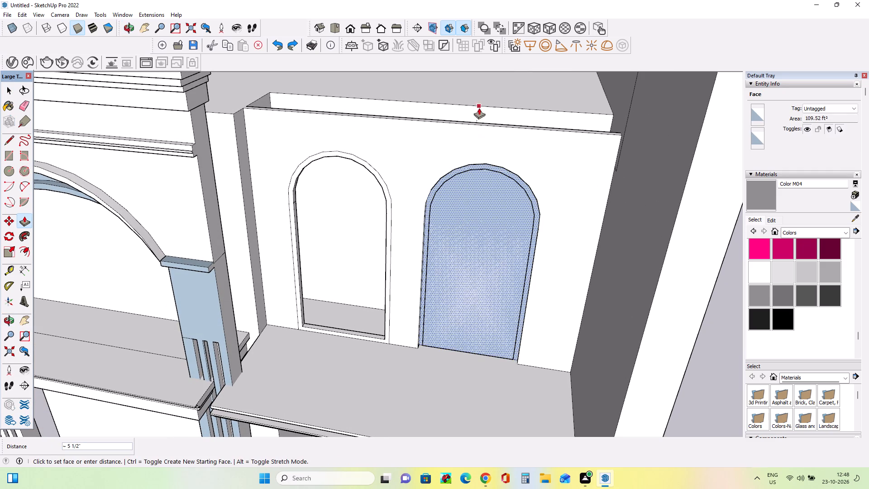
pyautogui.moveTo(479, 108); pyautogui.dragTo(482, 119)
# Draw a rectangle about 5 1/2" by 3 3/8" at the foot of the bay-side jamb in the opening near the tall side wall.
pyautogui.moveTo(495, 140); pyautogui.dragTo(422, 183, button='middle')
pyautogui.scroll(2, 439, 235)
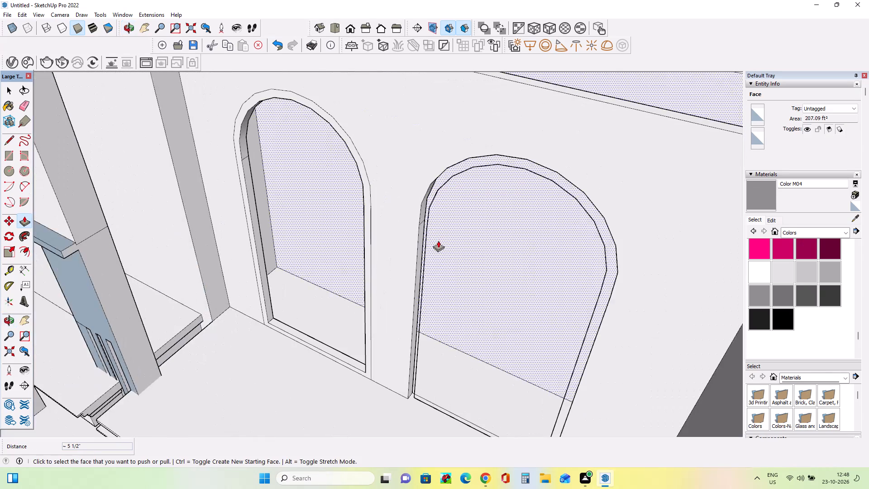
pyautogui.scroll(3, 438, 240)
pyautogui.moveTo(434, 259); pyautogui.dragTo(444, 264, button='middle')
pyautogui.scroll(3, 415, 358)
pyautogui.moveTo(421, 364); pyautogui.dragTo(434, 364, button='middle')
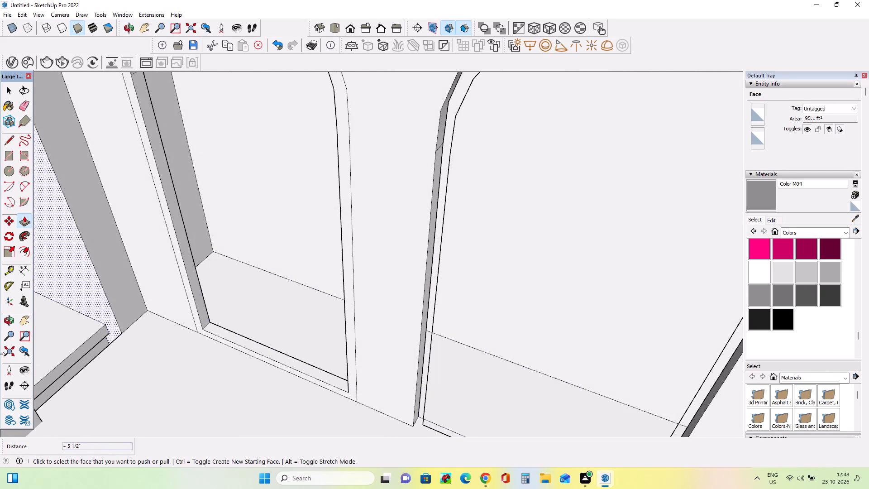
pyautogui.click(3, 144)
pyautogui.click(8, 154)
pyautogui.scroll(4, 411, 428)
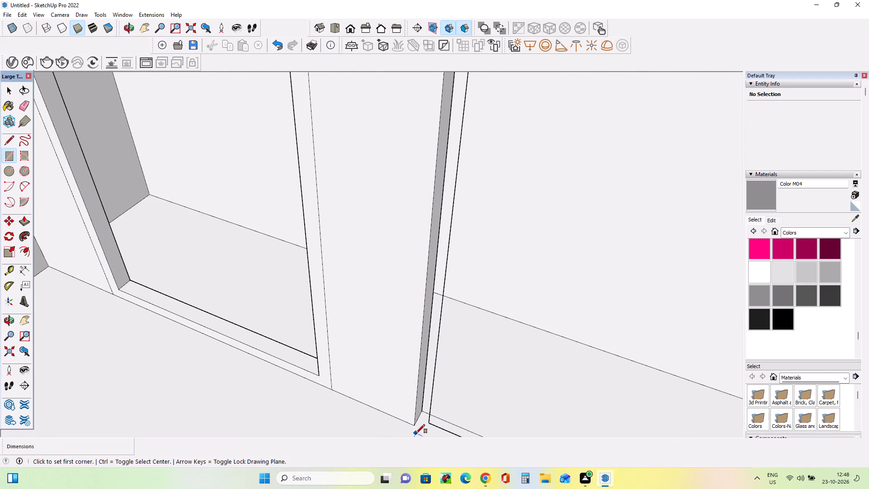
pyautogui.click(415, 426)
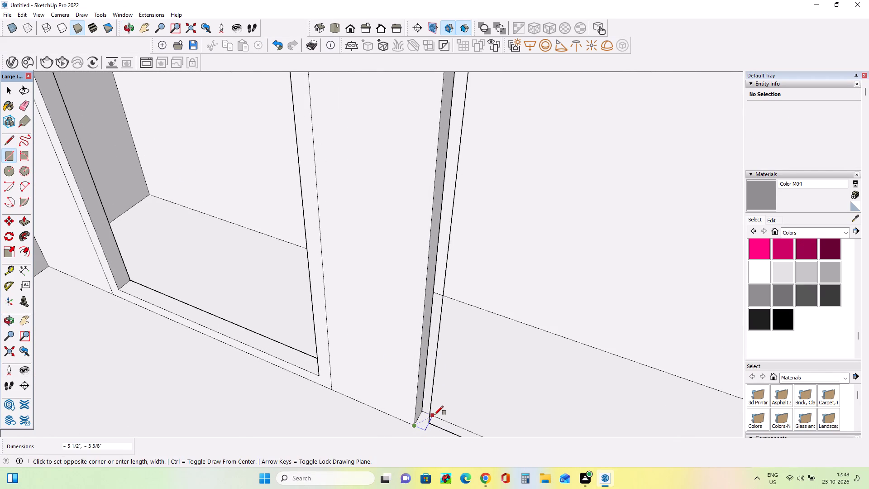
pyautogui.click(434, 415)
pyautogui.scroll(8, 432, 430)
pyautogui.moveTo(444, 428); pyautogui.dragTo(499, 417, button='middle')
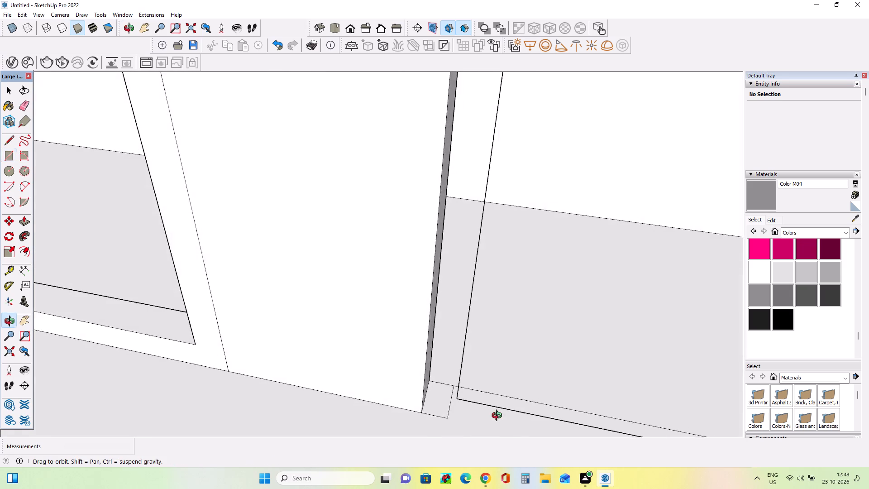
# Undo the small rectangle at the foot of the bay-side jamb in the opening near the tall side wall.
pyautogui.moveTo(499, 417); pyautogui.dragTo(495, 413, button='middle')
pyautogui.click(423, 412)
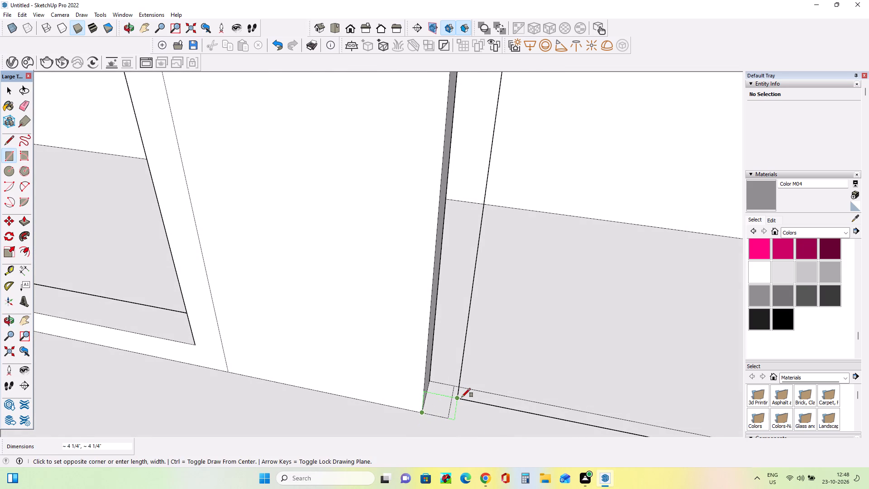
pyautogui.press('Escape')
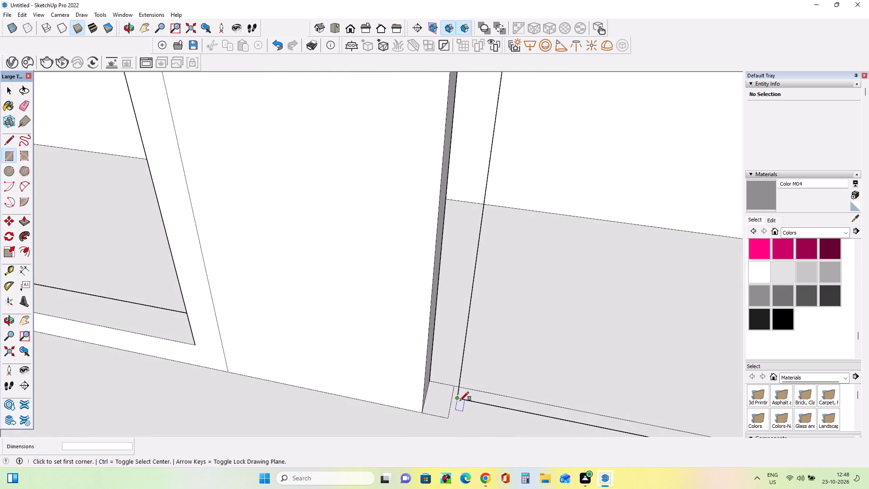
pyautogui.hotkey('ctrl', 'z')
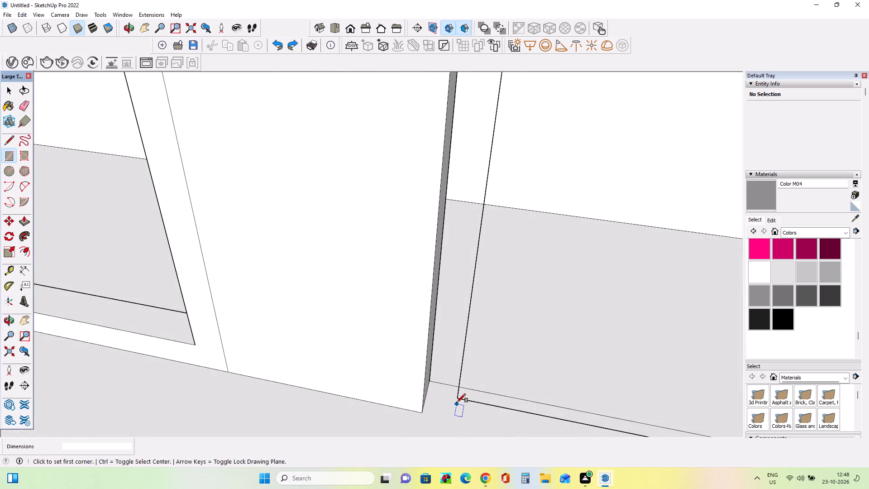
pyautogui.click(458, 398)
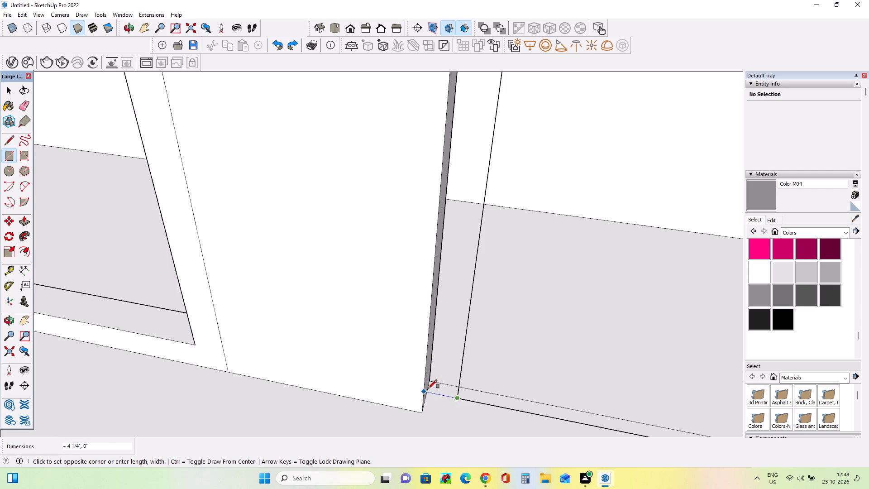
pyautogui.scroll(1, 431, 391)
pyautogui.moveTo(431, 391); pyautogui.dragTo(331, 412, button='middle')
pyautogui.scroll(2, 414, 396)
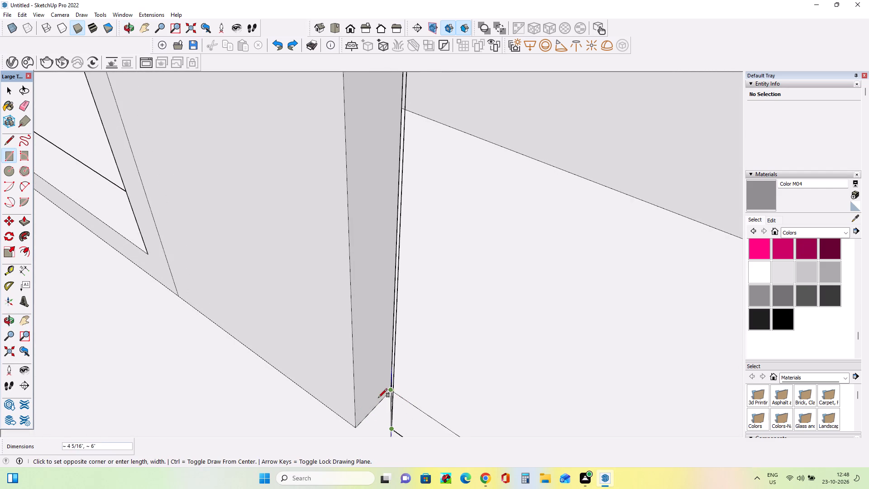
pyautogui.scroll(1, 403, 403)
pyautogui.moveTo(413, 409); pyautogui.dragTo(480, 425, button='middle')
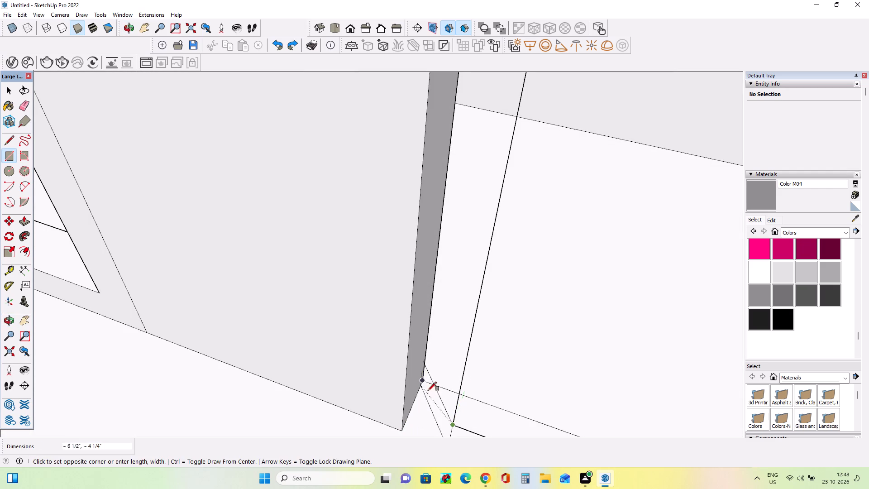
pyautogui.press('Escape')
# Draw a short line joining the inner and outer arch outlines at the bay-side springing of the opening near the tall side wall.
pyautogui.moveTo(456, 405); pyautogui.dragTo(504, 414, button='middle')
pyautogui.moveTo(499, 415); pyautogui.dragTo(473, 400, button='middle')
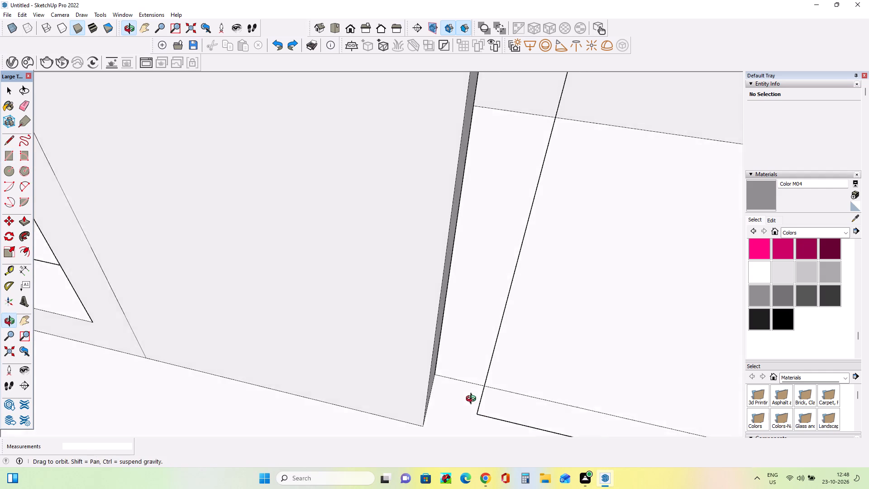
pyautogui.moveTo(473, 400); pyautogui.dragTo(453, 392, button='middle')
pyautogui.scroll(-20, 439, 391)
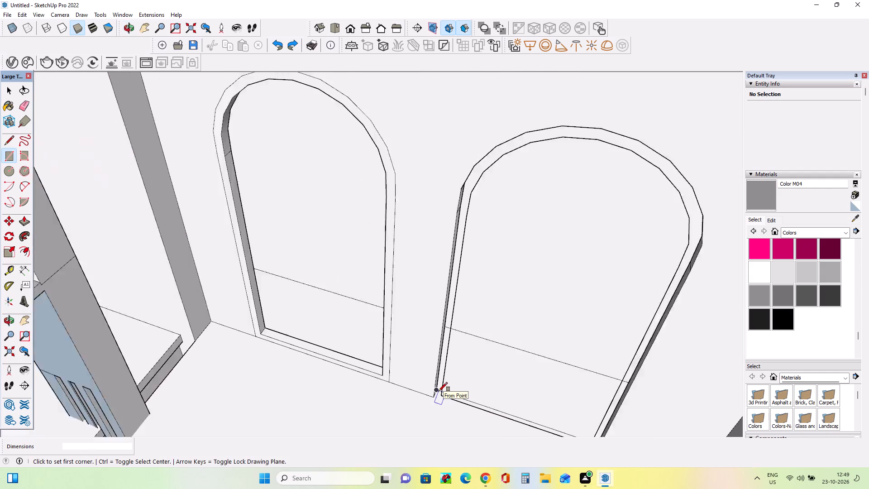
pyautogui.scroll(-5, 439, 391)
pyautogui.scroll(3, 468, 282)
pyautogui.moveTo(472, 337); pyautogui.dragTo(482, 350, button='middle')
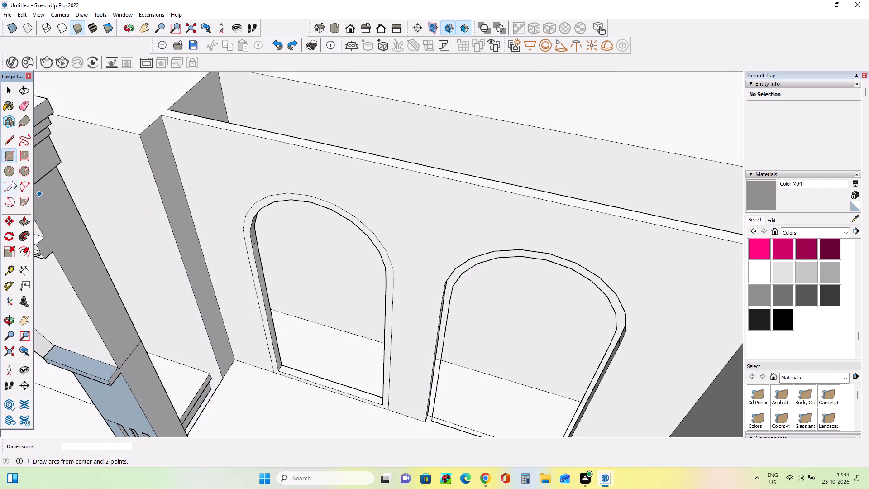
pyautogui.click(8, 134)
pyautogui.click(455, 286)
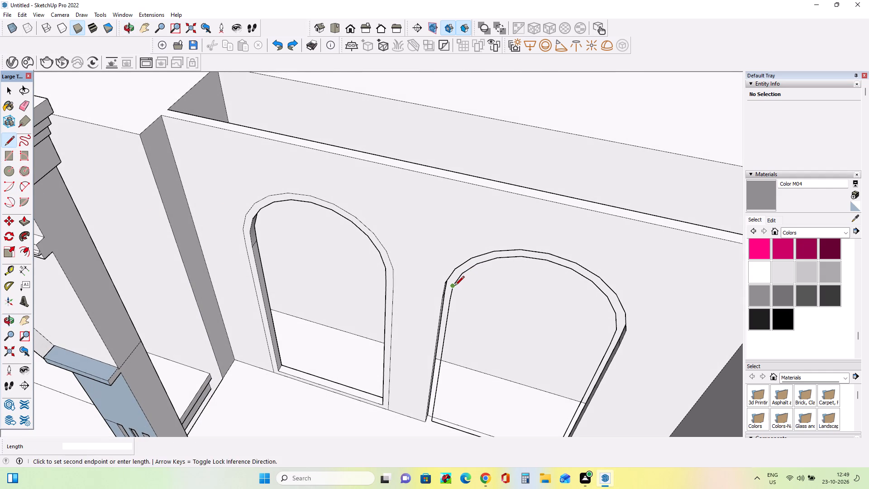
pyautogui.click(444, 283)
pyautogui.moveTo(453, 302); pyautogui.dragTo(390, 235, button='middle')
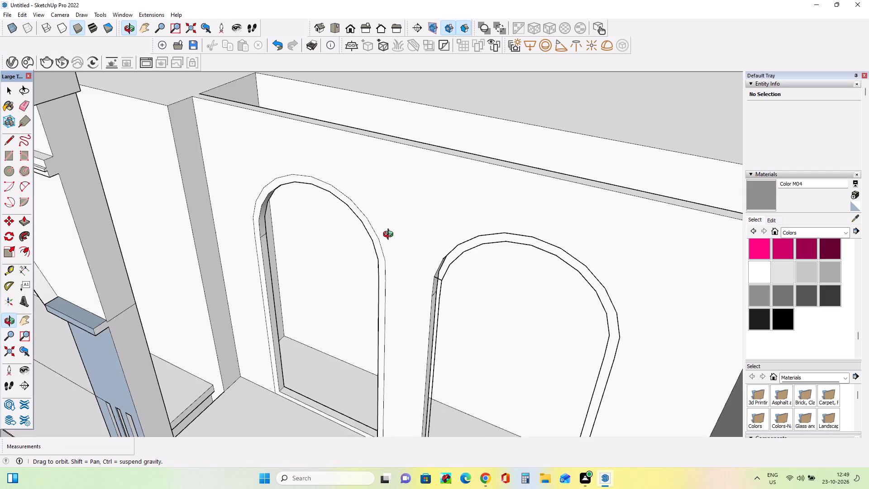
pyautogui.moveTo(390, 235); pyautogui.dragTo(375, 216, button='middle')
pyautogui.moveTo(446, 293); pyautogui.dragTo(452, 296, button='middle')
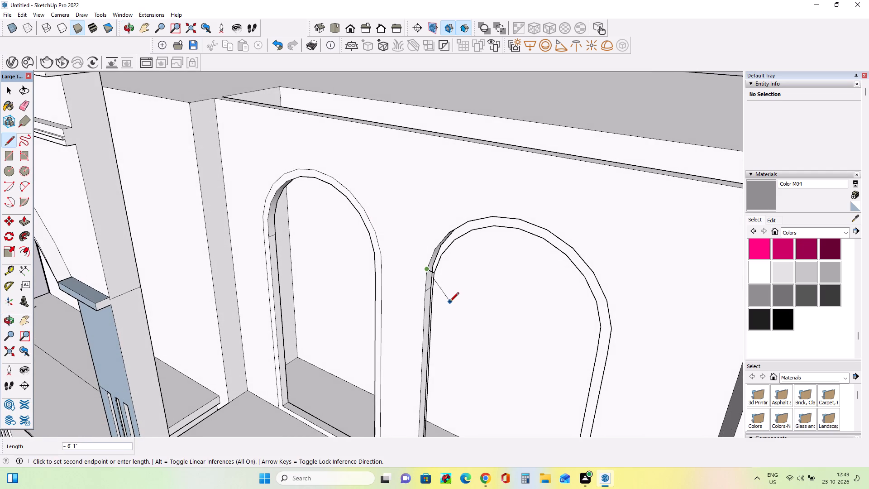
# Undo the joining line, the push-throughs of both arched openings and the second arch outline near the tall side wall.
pyautogui.hotkey('ctrl', 'z')
pyautogui.hotkey('ctrl', 'z')
pyautogui.hotkey('ctrl', 'z')
pyautogui.hotkey('ctrl', 'z')
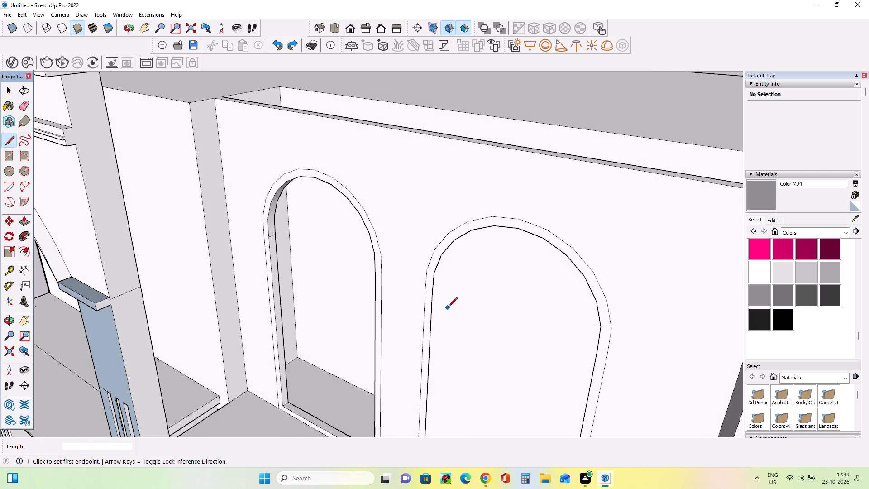
pyautogui.hotkey('ctrl', 'z')
pyautogui.hotkey('ctrl', 'z')
pyautogui.hotkey('ctrl', 'z')
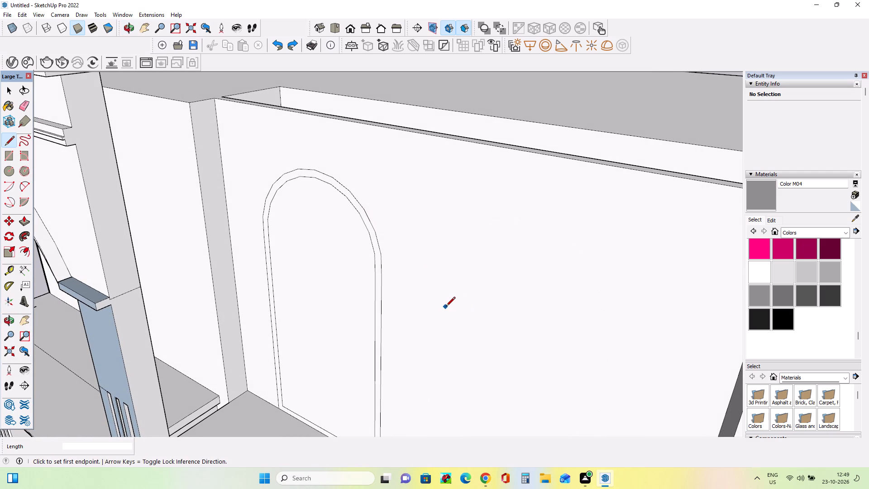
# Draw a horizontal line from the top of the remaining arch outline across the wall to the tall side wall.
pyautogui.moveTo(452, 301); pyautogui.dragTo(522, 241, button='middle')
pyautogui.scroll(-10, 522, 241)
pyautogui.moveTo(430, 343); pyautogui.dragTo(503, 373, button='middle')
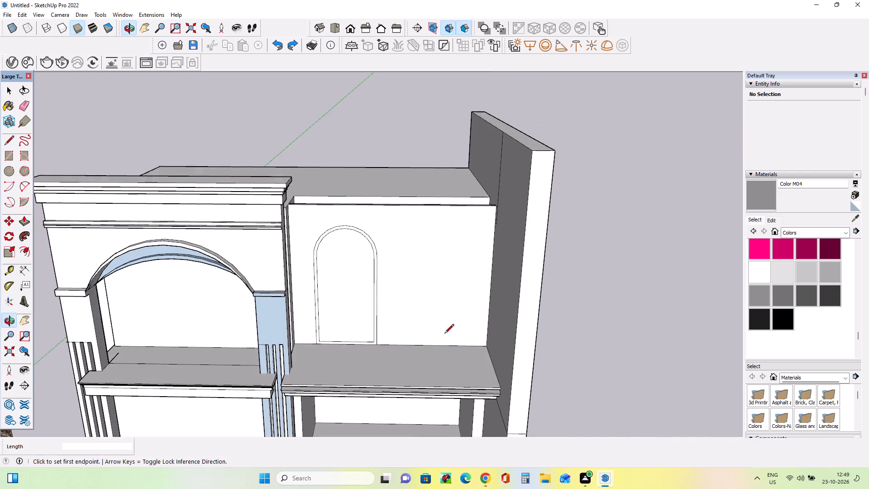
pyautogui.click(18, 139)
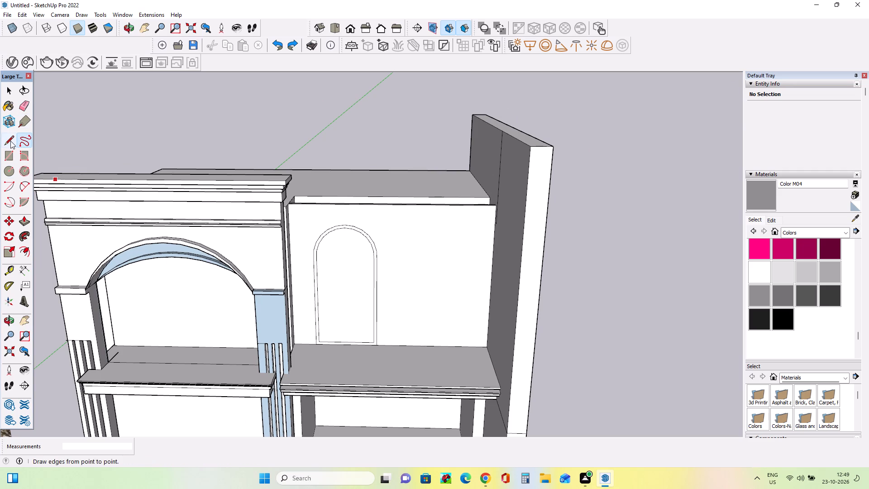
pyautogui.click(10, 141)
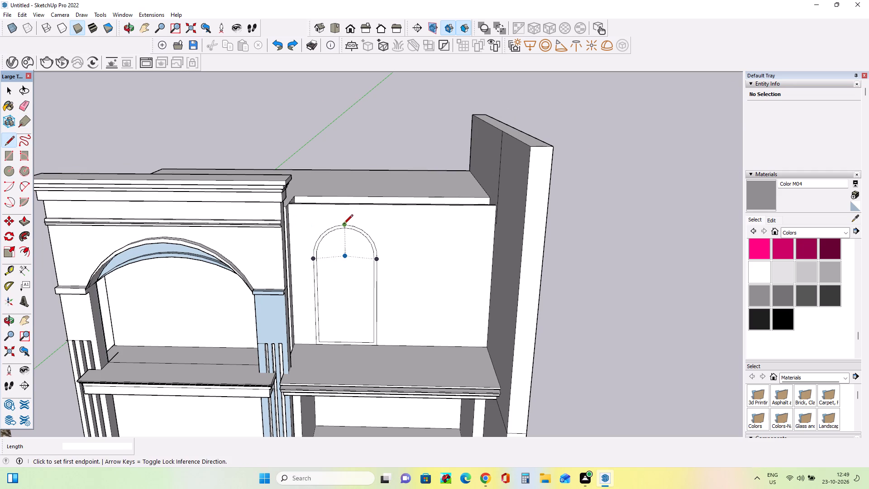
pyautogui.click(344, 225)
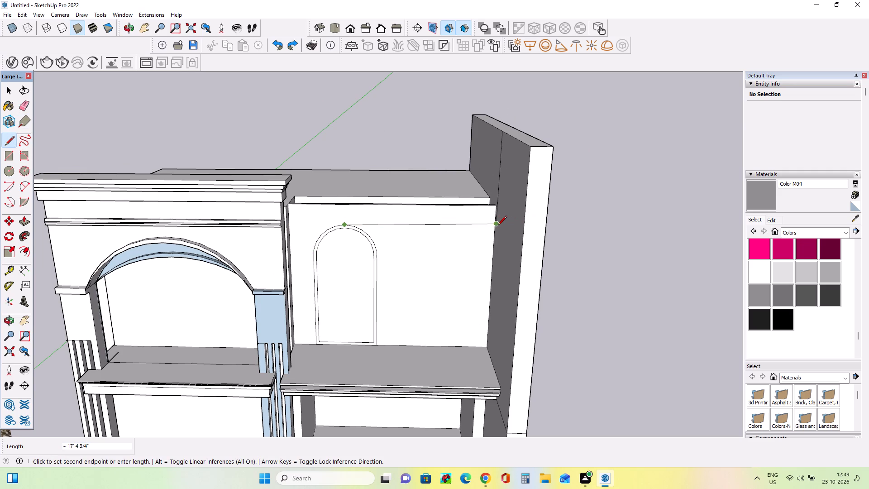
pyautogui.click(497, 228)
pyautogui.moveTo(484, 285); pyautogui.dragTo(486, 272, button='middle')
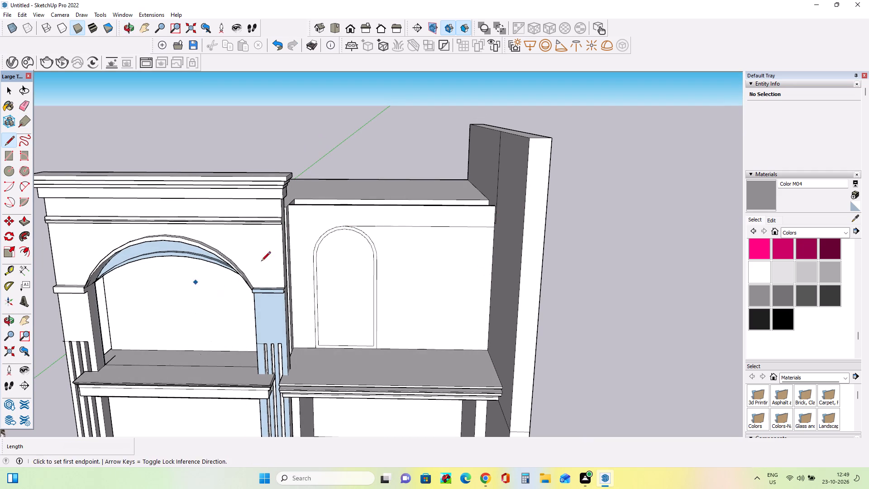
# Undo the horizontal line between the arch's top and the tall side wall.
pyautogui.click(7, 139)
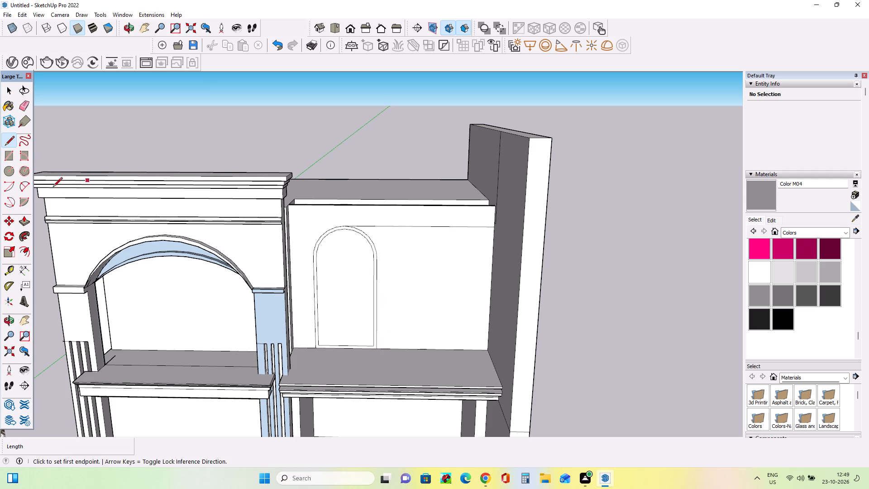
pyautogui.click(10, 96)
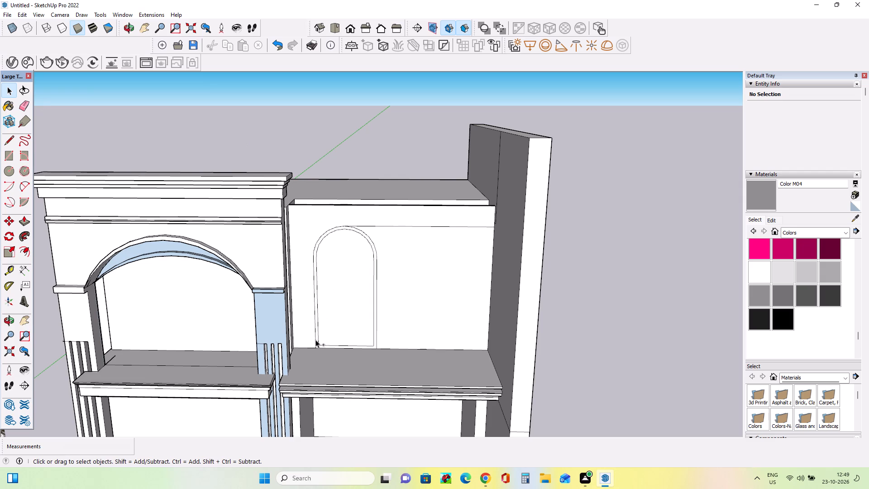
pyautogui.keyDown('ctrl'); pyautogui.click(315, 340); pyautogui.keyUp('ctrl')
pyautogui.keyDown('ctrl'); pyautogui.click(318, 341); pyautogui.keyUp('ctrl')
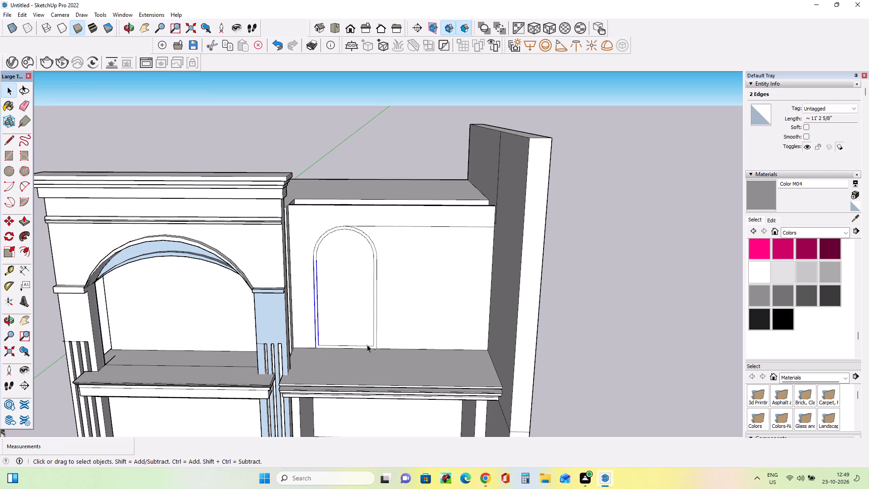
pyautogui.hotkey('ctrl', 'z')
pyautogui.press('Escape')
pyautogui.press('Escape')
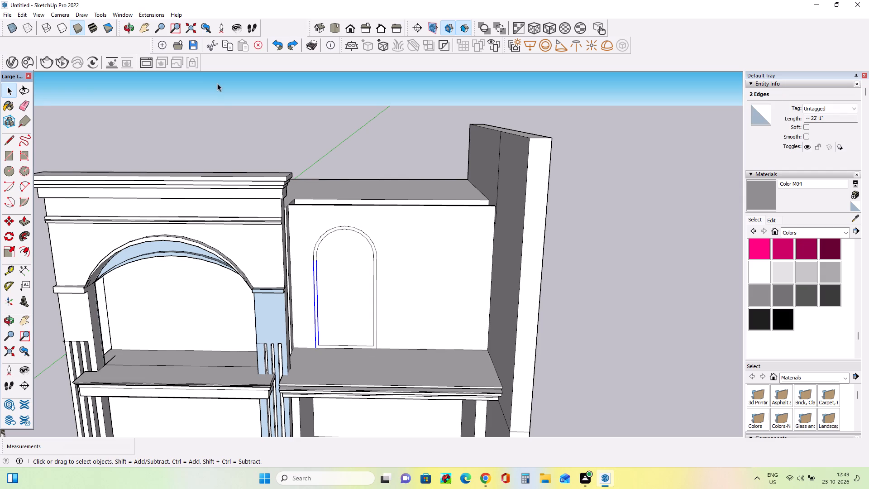
# Draw a horizontal line about 17' long from the top of the arch outline to the tall side wall.
pyautogui.click(217, 83)
pyautogui.click(9, 157)
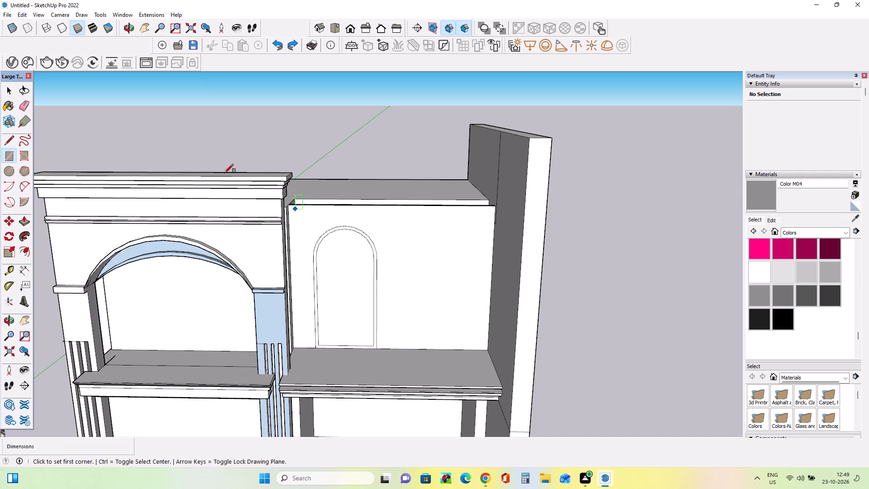
pyautogui.click(9, 139)
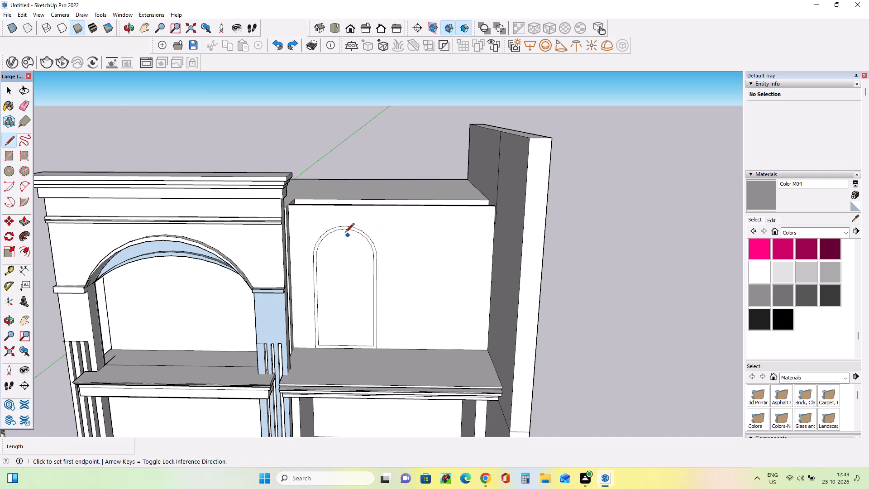
pyautogui.click(343, 225)
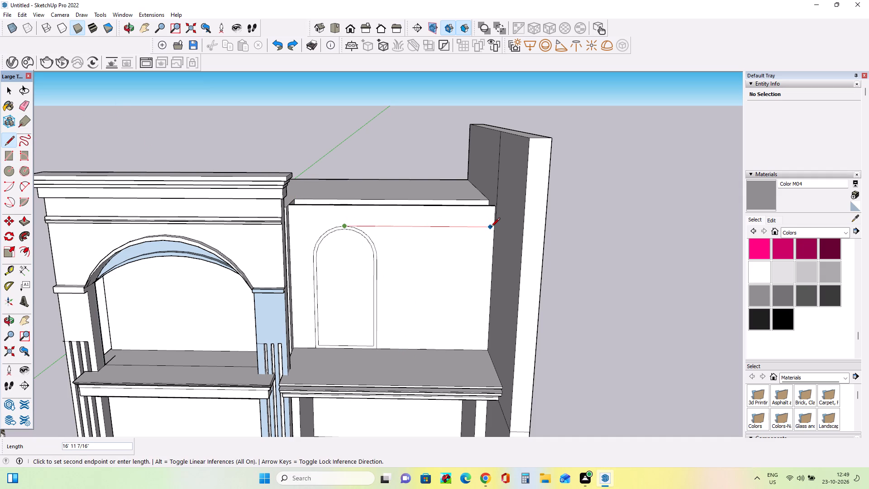
pyautogui.click(493, 231)
# Draw a rectangle about 7' 9" by 15' 5" from the wall's base to the horizontal line, between the arch and the tall side wall.
pyautogui.moveTo(465, 361); pyautogui.dragTo(425, 351, button='middle')
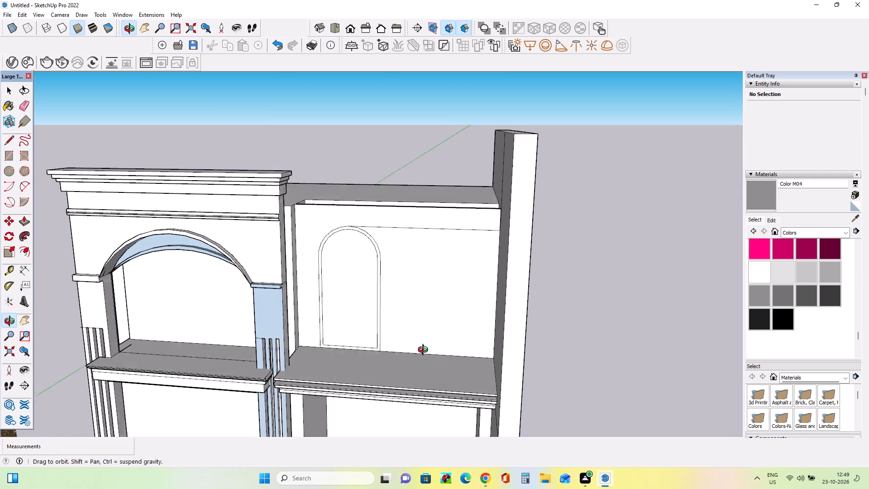
pyautogui.moveTo(425, 351); pyautogui.dragTo(434, 354, button='middle')
pyautogui.click(11, 158)
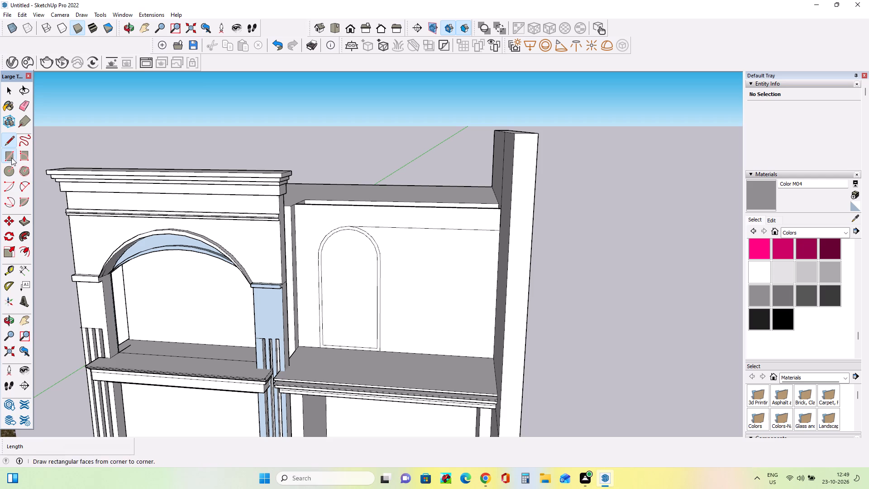
pyautogui.click(410, 353)
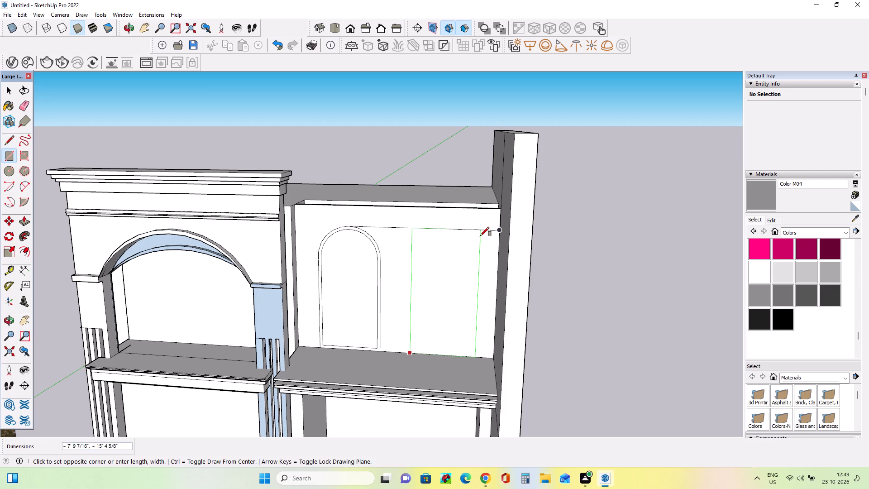
pyautogui.click(478, 236)
# Offset the new rectangle's outline slightly inward to form a narrow frame border.
pyautogui.moveTo(455, 340); pyautogui.dragTo(504, 333, button='middle')
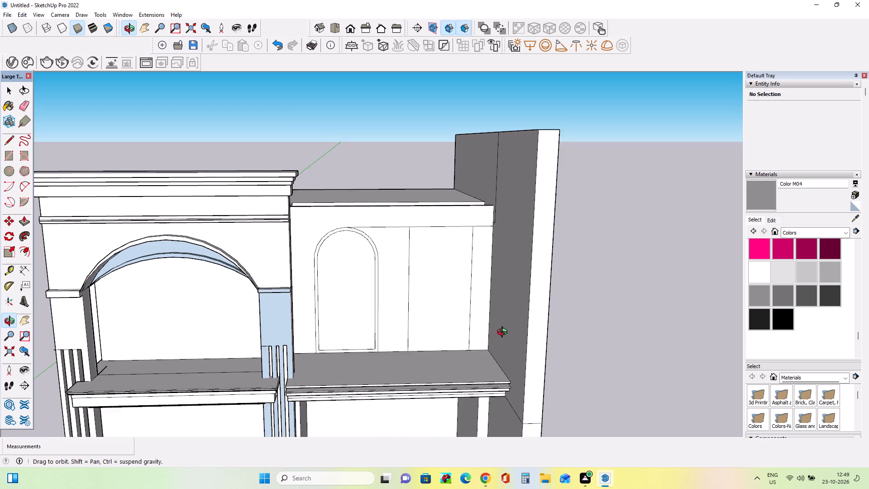
pyautogui.moveTo(504, 333); pyautogui.dragTo(470, 342, button='middle')
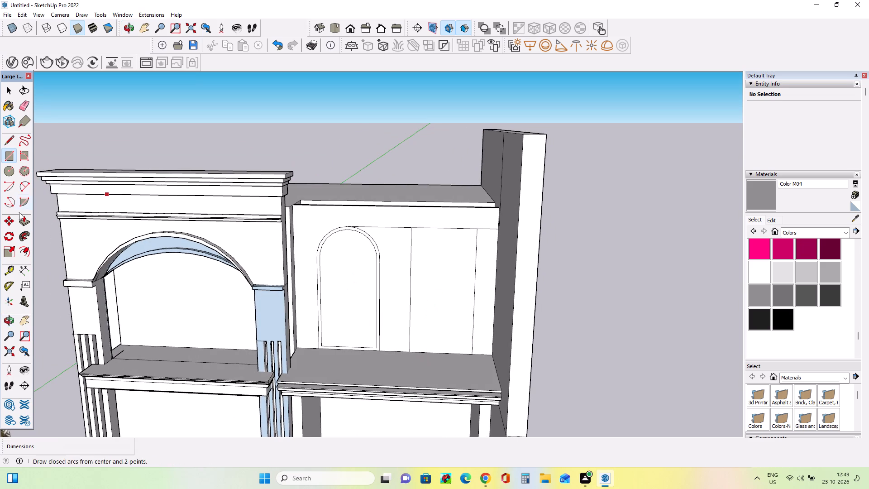
pyautogui.click(25, 250)
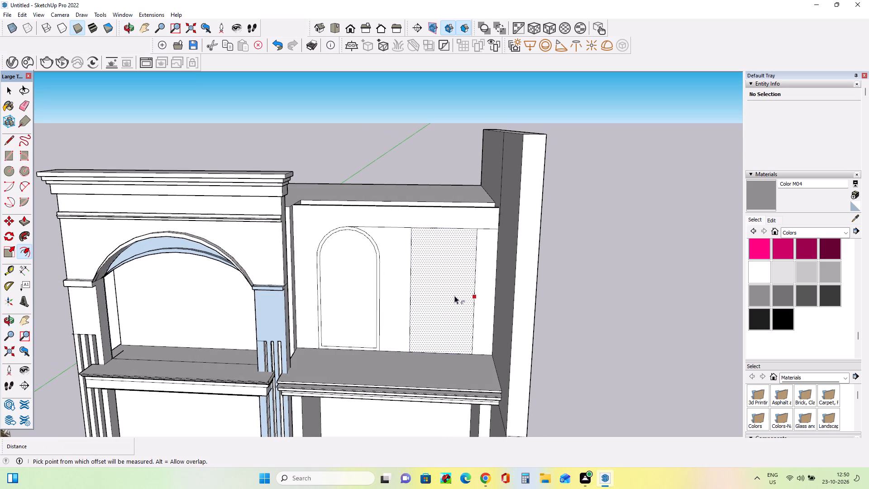
pyautogui.moveTo(454, 295); pyautogui.dragTo(471, 299)
# Draw an arc between the outer sides of the second framed rectangle, with its crown at the horizontal top line.
pyautogui.moveTo(473, 302); pyautogui.dragTo(522, 304, button='middle')
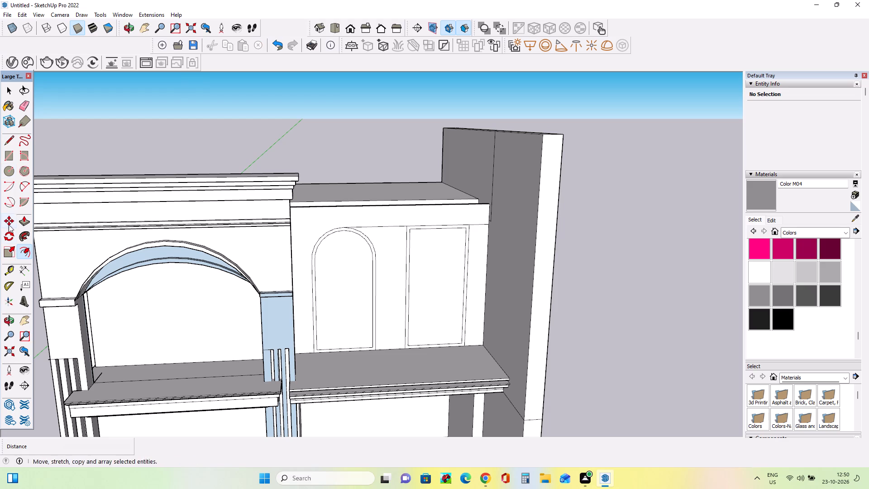
pyautogui.click(23, 183)
pyautogui.click(405, 261)
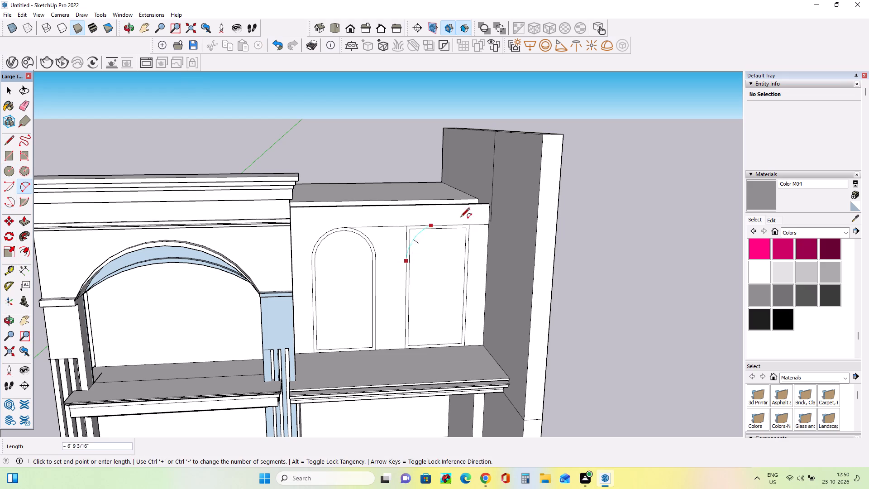
pyautogui.click(468, 260)
pyautogui.moveTo(468, 297); pyautogui.dragTo(461, 269, button='middle')
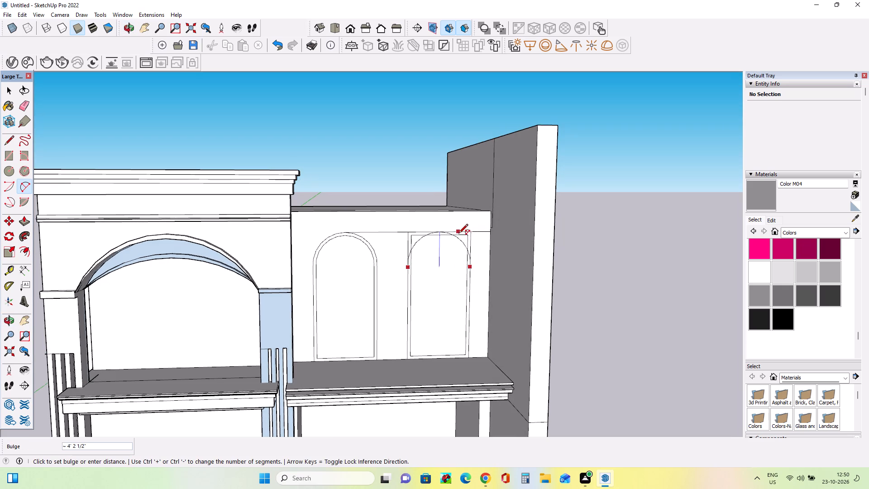
pyautogui.click(458, 234)
# Draw an inner arc about 6' 10" wide with a bulge of about 3' 5" between the inner sides of the framed rectangle.
pyautogui.scroll(4, 480, 305)
pyautogui.scroll(-1, 456, 285)
pyautogui.scroll(1, 456, 285)
pyautogui.moveTo(456, 285); pyautogui.dragTo(457, 294, button='middle')
pyautogui.scroll(3, 374, 244)
pyautogui.click(381, 241)
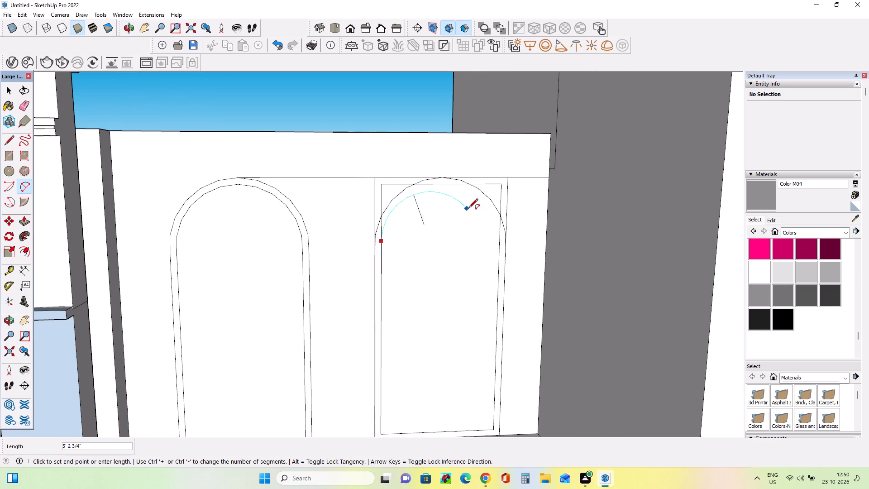
pyautogui.click(498, 240)
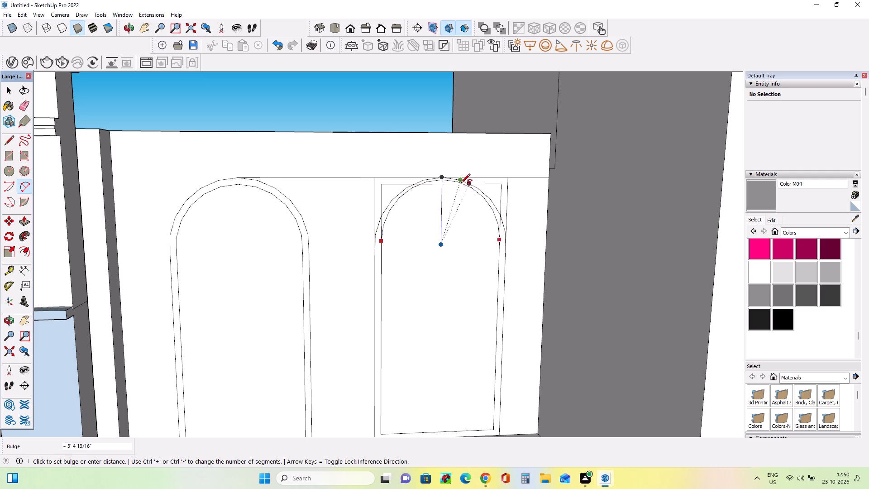
pyautogui.click(461, 184)
# Erase the rectangle's leftover corner lines outside the second arch.
pyautogui.moveTo(458, 250); pyautogui.dragTo(460, 259, button='middle')
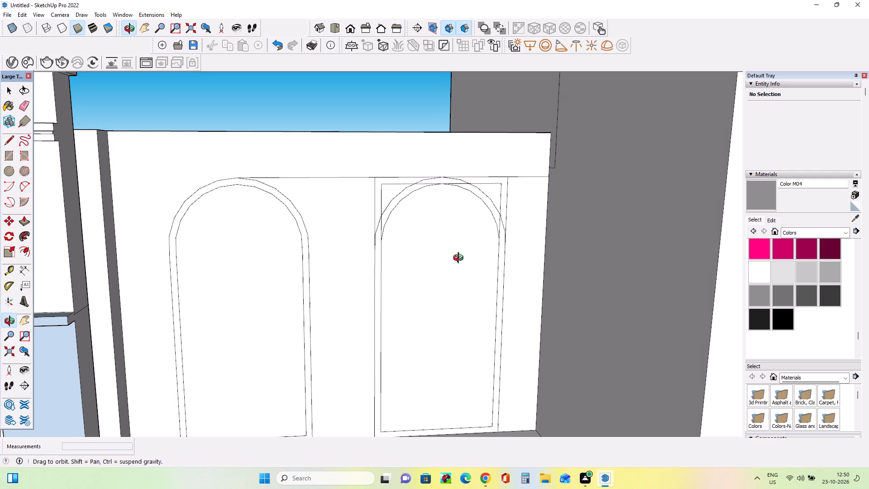
pyautogui.moveTo(460, 259); pyautogui.dragTo(463, 262, button='middle')
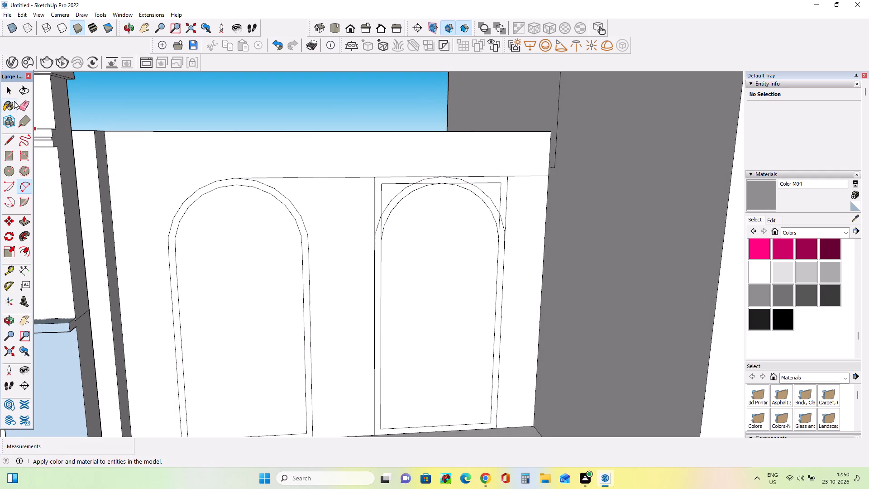
pyautogui.click(23, 107)
pyautogui.moveTo(375, 197); pyautogui.dragTo(388, 167)
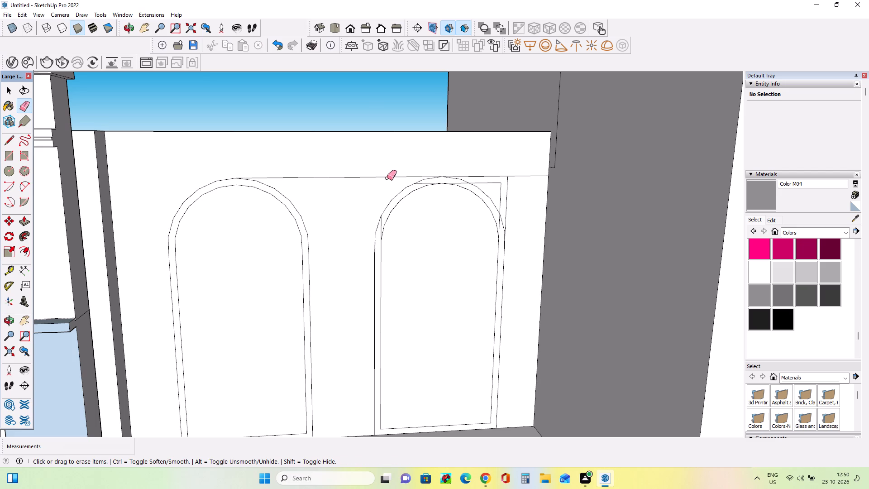
pyautogui.moveTo(496, 173); pyautogui.dragTo(518, 208)
# Erase the leftover straight segments within the second arch's border and the horizontal line running from the first arch to the tall side wall.
pyautogui.scroll(6, 502, 228)
pyautogui.moveTo(497, 220); pyautogui.dragTo(504, 229)
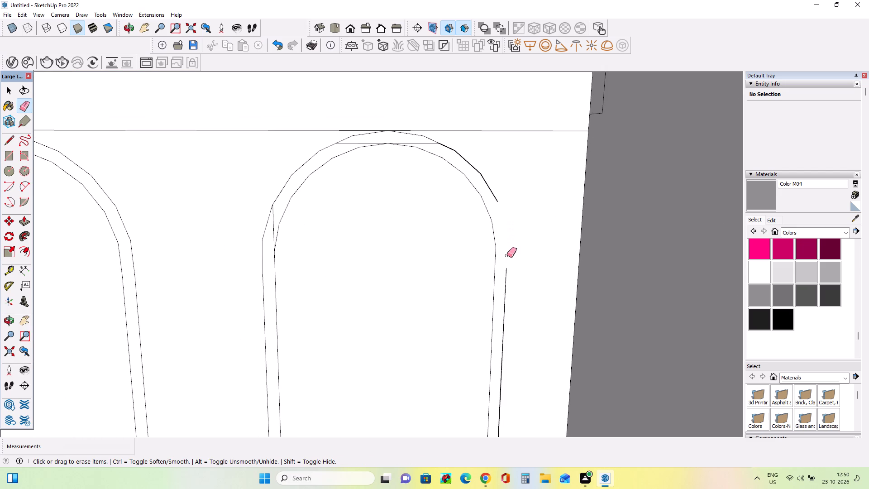
pyautogui.hotkey('ctrl', 'z')
pyautogui.click(497, 221)
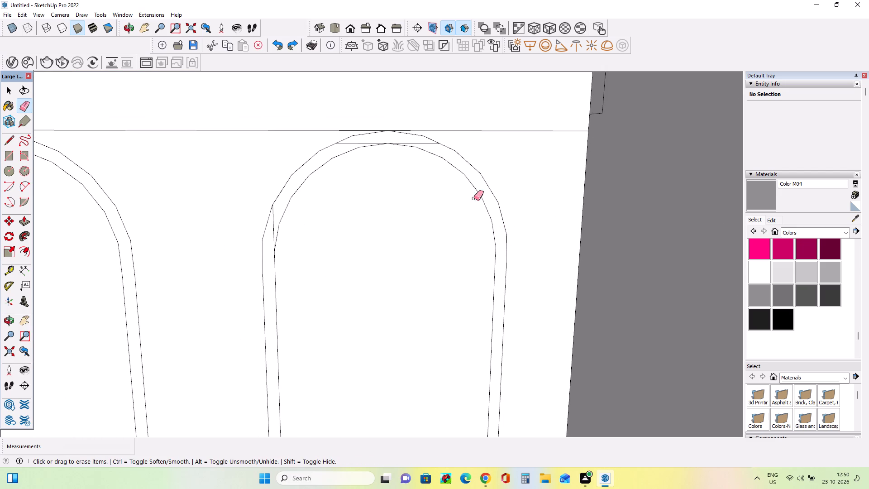
pyautogui.click(430, 143)
pyautogui.moveTo(443, 128); pyautogui.dragTo(447, 132)
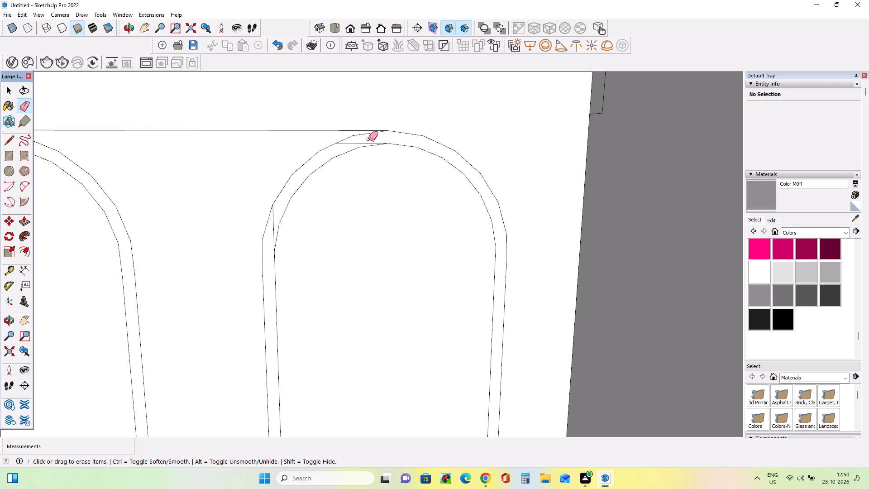
pyautogui.click(360, 143)
pyautogui.moveTo(354, 129); pyautogui.dragTo(357, 125)
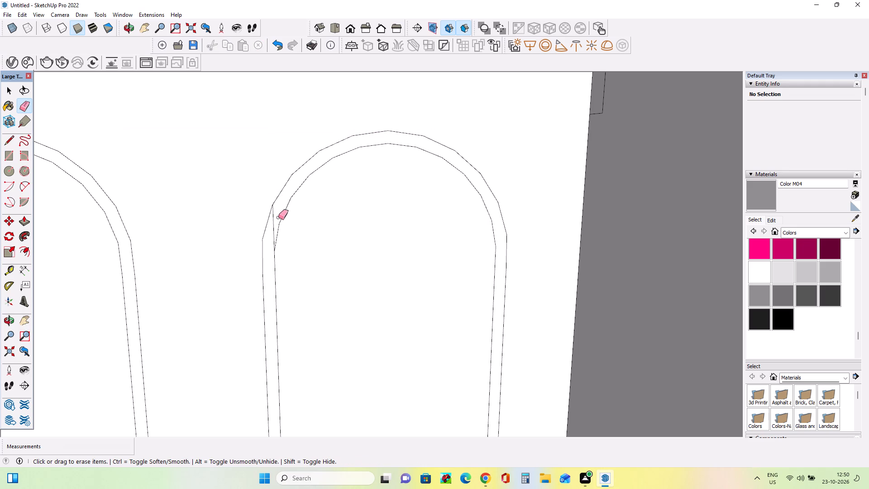
pyautogui.click(272, 225)
pyautogui.scroll(-10, 422, 197)
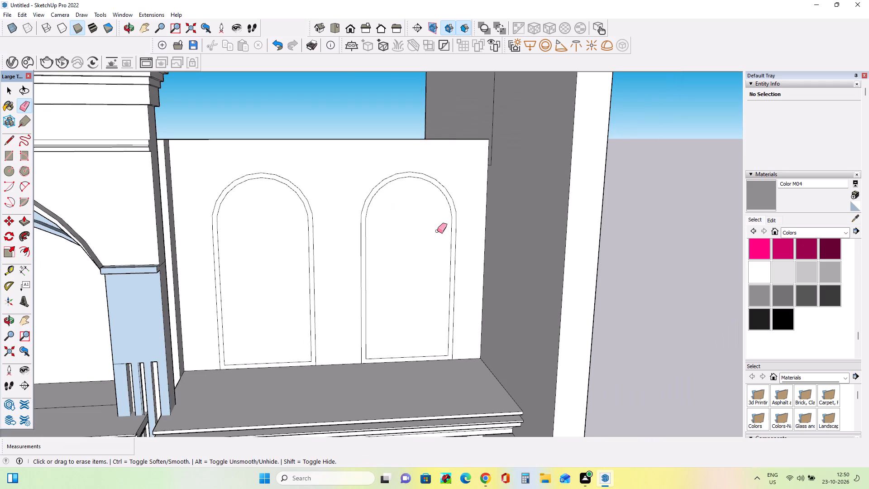
# Push the inner faces of both upper-floor arches back through the wall to cut the openings.
pyautogui.moveTo(437, 232); pyautogui.dragTo(389, 249, button='middle')
pyautogui.click(23, 225)
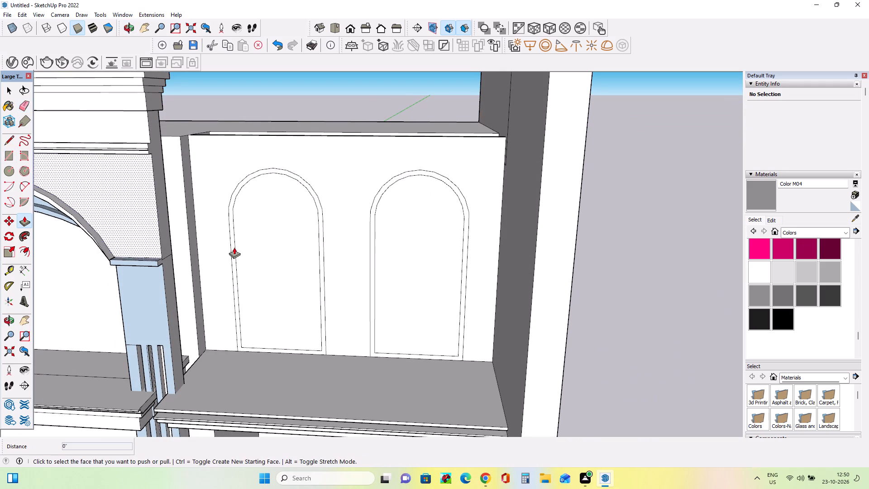
pyautogui.moveTo(262, 266); pyautogui.dragTo(320, 133)
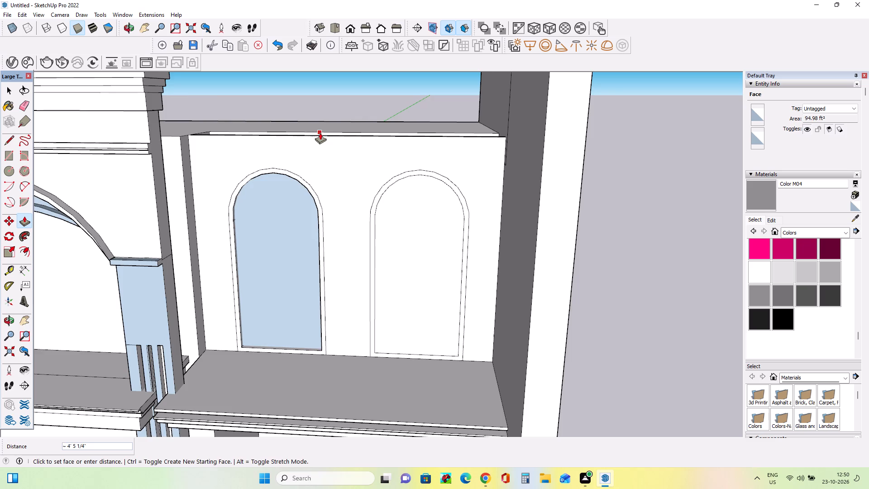
pyautogui.moveTo(320, 133); pyautogui.dragTo(341, 135)
pyautogui.scroll(-1, 320, 133)
pyautogui.moveTo(320, 133); pyautogui.dragTo(359, 234, button='middle')
pyautogui.moveTo(405, 214); pyautogui.dragTo(378, 132)
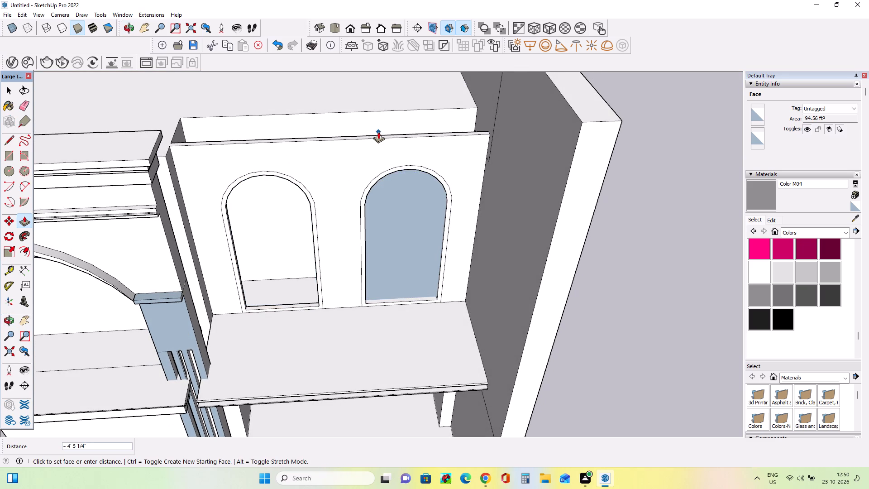
pyautogui.moveTo(378, 132); pyautogui.dragTo(379, 134)
# Pull the narrow frame borders of both arched openings out from the wall, the first arch's by about 10 7/8".
pyautogui.moveTo(421, 228); pyautogui.dragTo(414, 110, button='middle')
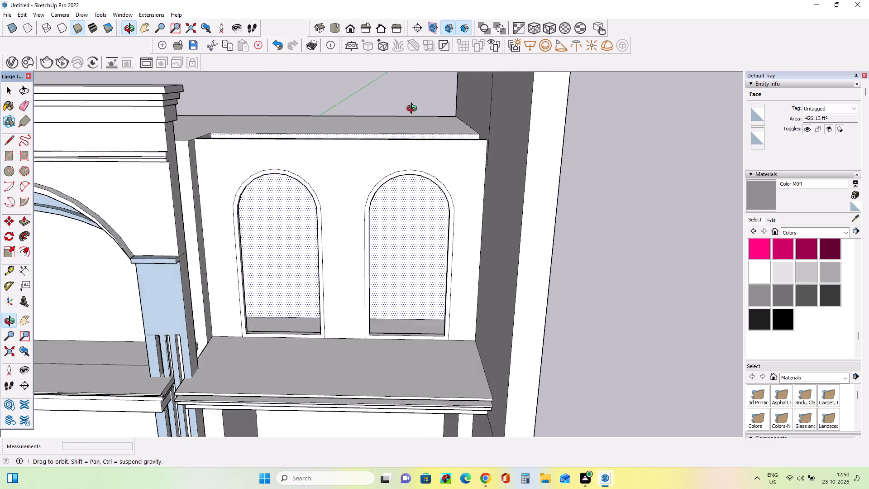
pyautogui.moveTo(414, 110); pyautogui.dragTo(418, 97, button='middle')
pyautogui.scroll(2, 364, 257)
pyautogui.click(363, 264)
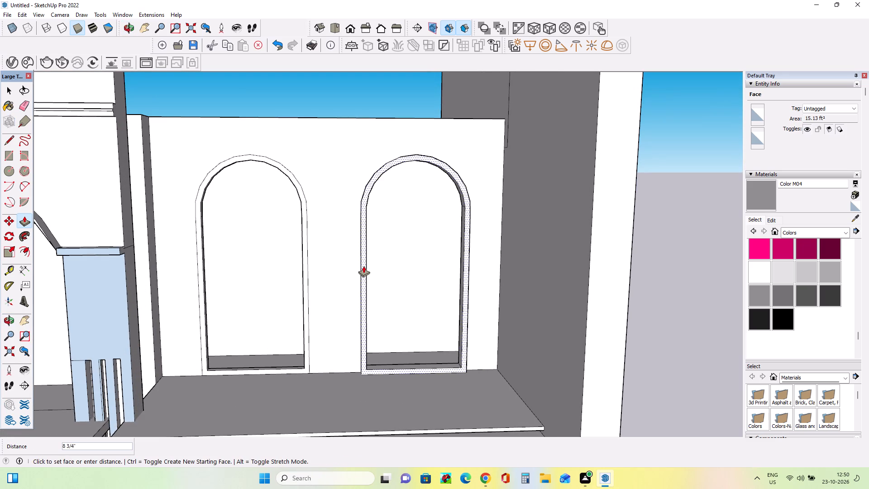
pyautogui.moveTo(304, 305); pyautogui.dragTo(343, 318)
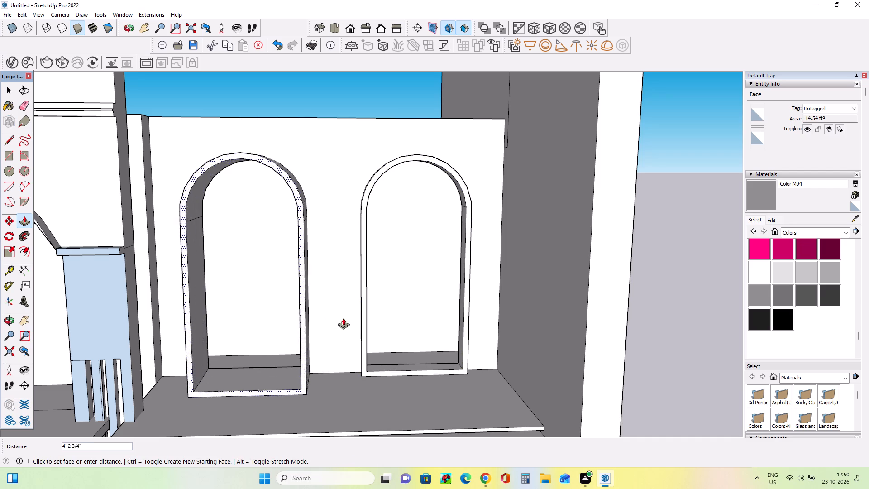
pyautogui.moveTo(343, 318); pyautogui.dragTo(364, 320)
# Compare the modelled facade with the reference photo, examining the upper-floor arches, balcony and roof.
pyautogui.scroll(-10, 319, 277)
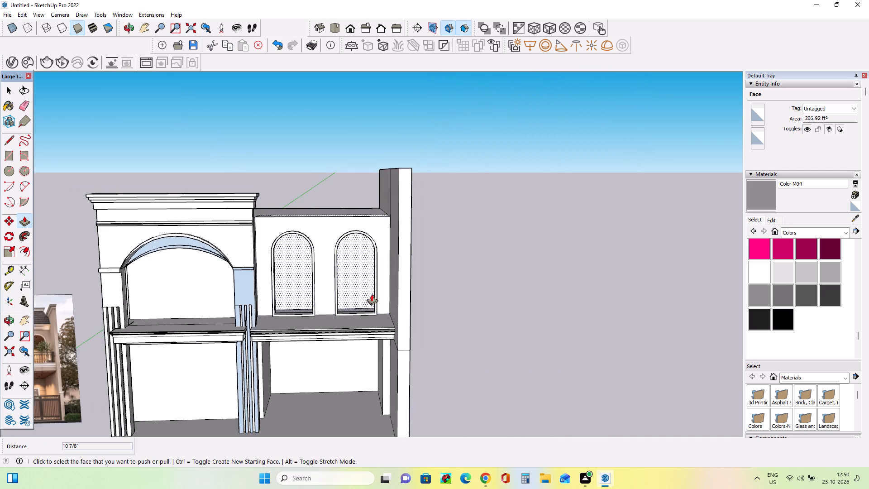
pyautogui.moveTo(405, 299); pyautogui.dragTo(416, 344, button='middle')
pyautogui.scroll(-5, 412, 329)
pyautogui.scroll(3, 283, 400)
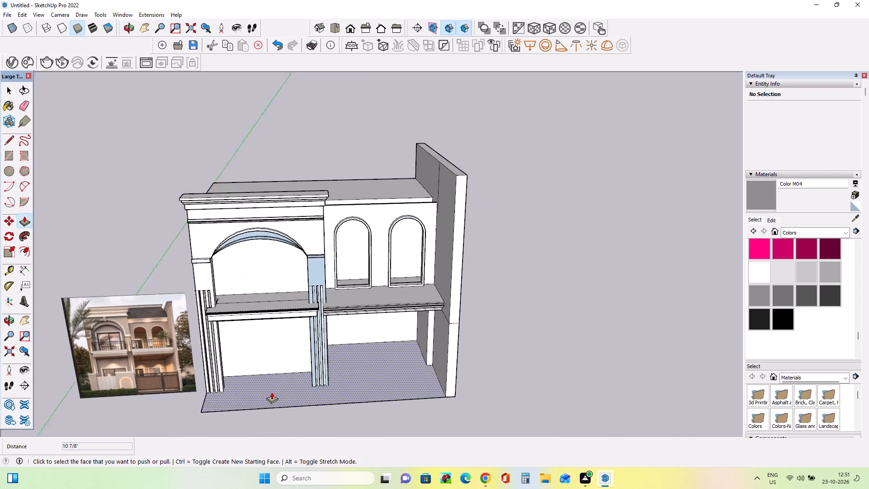
pyautogui.scroll(4, 272, 392)
pyautogui.moveTo(432, 336); pyautogui.dragTo(416, 335, button='middle')
pyautogui.scroll(-2, 486, 301)
pyautogui.moveTo(455, 315); pyautogui.dragTo(442, 316, button='middle')
pyautogui.scroll(3, 406, 236)
pyautogui.moveTo(433, 268); pyautogui.dragTo(449, 301, button='middle')
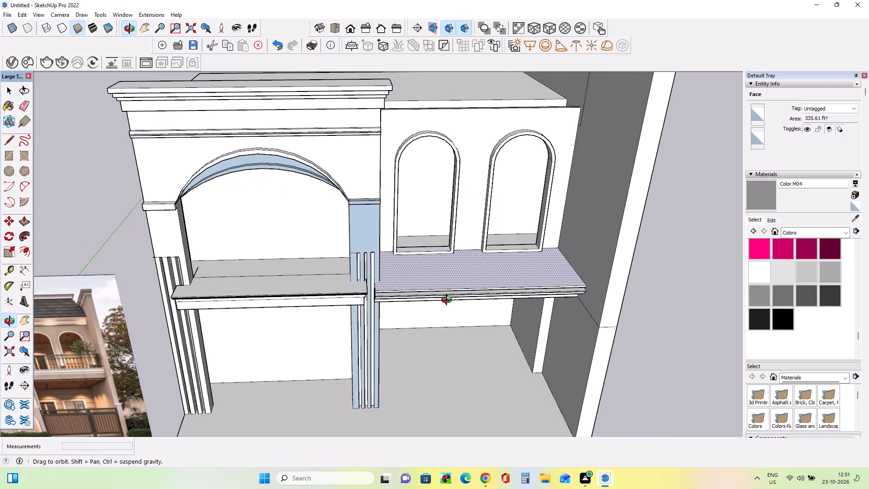
pyautogui.moveTo(449, 301); pyautogui.dragTo(447, 289, button='middle')
pyautogui.scroll(-3, 447, 289)
pyautogui.moveTo(464, 302); pyautogui.dragTo(449, 201, button='middle')
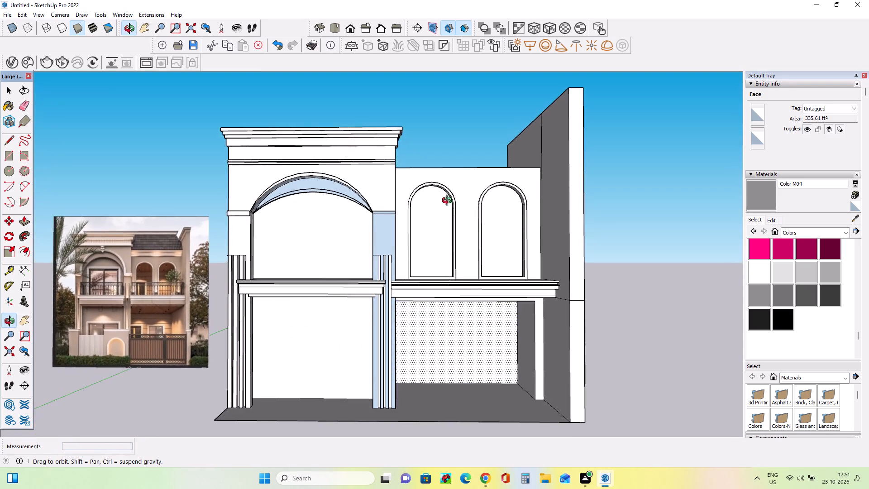
pyautogui.moveTo(449, 201); pyautogui.dragTo(458, 221, button='middle')
pyautogui.scroll(2, 457, 225)
pyautogui.moveTo(465, 240); pyautogui.dragTo(467, 255, button='middle')
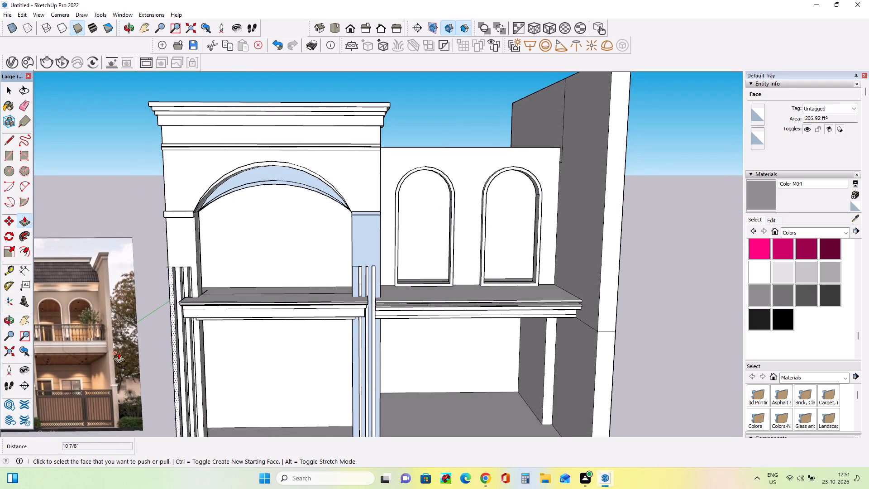
pyautogui.scroll(-4, 149, 338)
pyautogui.scroll(-1, 69, 361)
pyautogui.scroll(10, 69, 361)
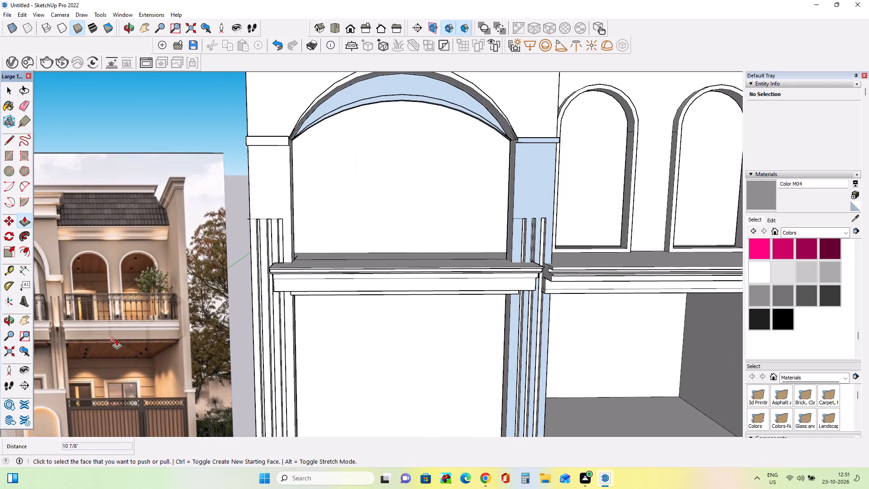
pyautogui.scroll(-10, 116, 339)
# Draw a rectangle about 23' 11" by 1' along the top of the rear wall face in the roof gap behind the arched wall.
pyautogui.moveTo(397, 306); pyautogui.dragTo(402, 349, button='middle')
pyautogui.moveTo(400, 254); pyautogui.dragTo(344, 296, button='middle')
pyautogui.scroll(5, 391, 180)
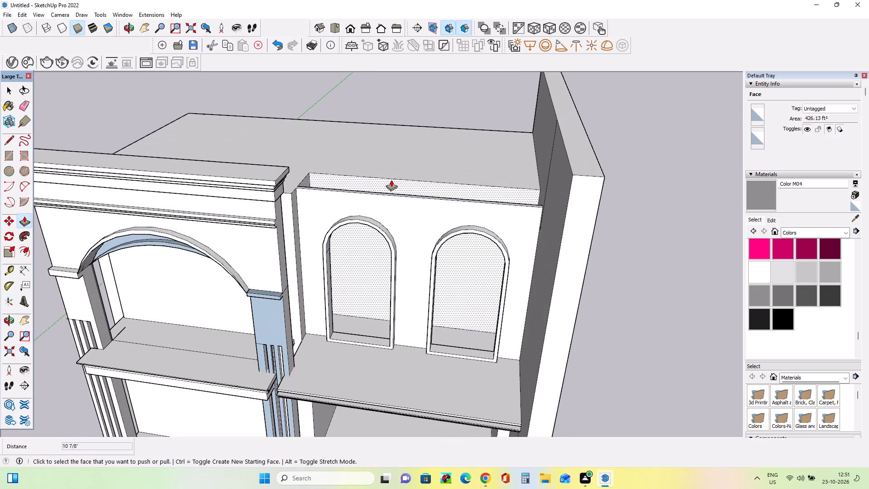
pyautogui.moveTo(423, 166); pyautogui.dragTo(415, 190, button='middle')
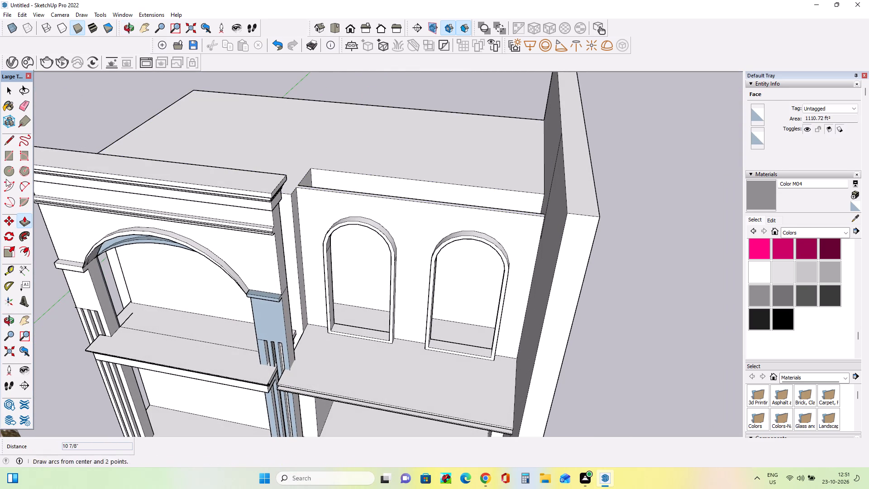
pyautogui.click(4, 149)
pyautogui.click(312, 170)
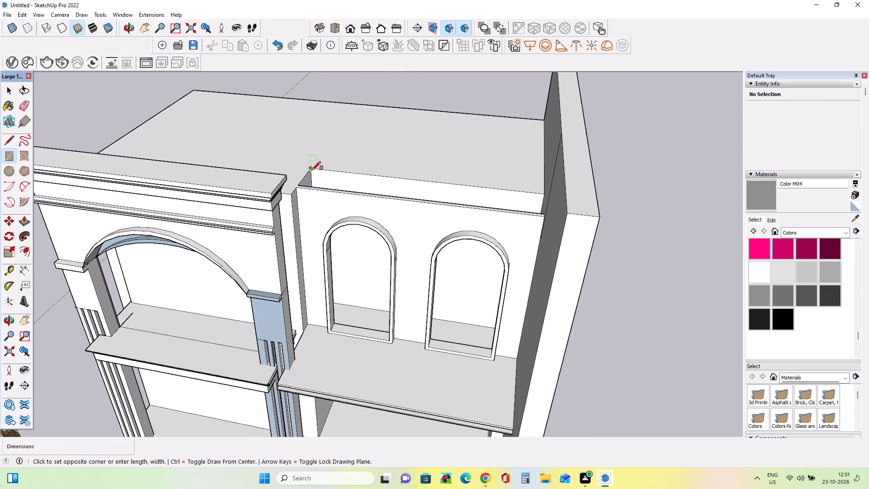
pyautogui.click(543, 204)
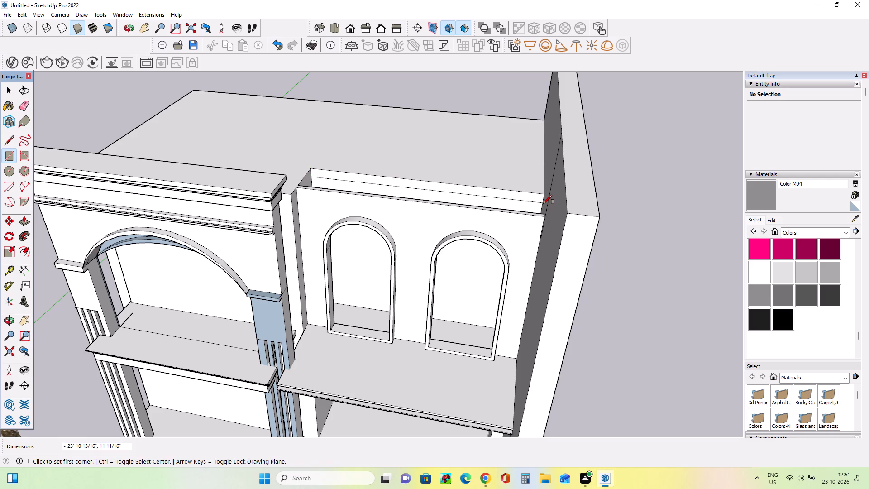
pyautogui.moveTo(550, 241); pyautogui.dragTo(559, 248, button='middle')
# Pull the new strip about 3' 11" forward to the arched front wall to close the roof gap.
pyautogui.click(26, 226)
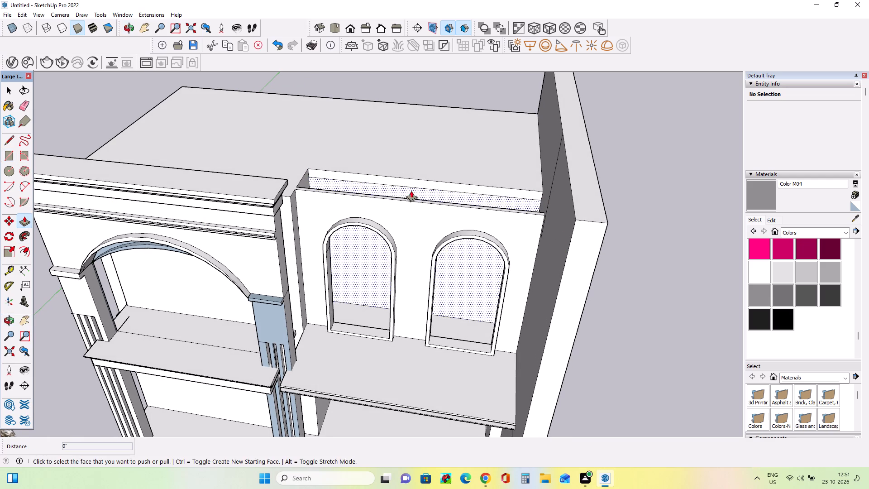
pyautogui.moveTo(413, 182); pyautogui.dragTo(411, 202)
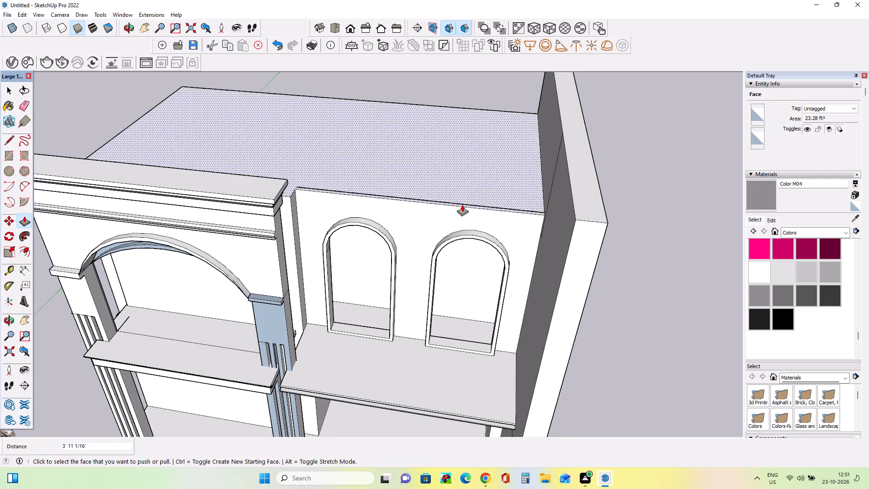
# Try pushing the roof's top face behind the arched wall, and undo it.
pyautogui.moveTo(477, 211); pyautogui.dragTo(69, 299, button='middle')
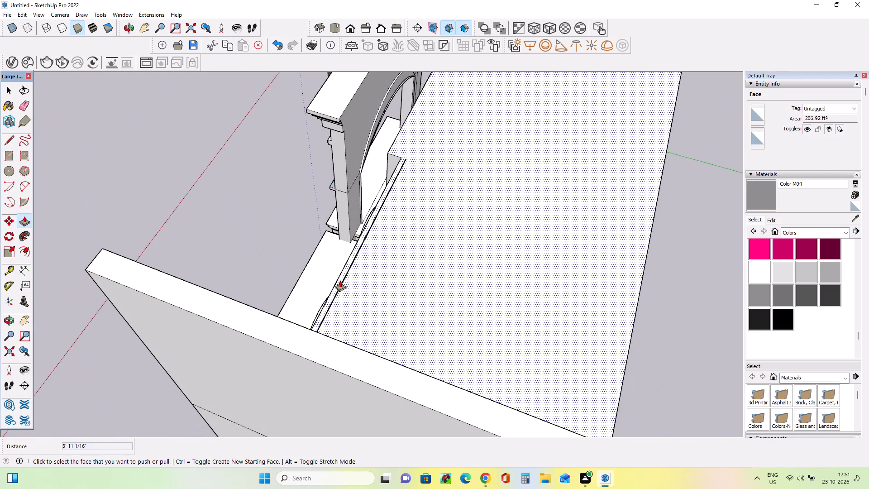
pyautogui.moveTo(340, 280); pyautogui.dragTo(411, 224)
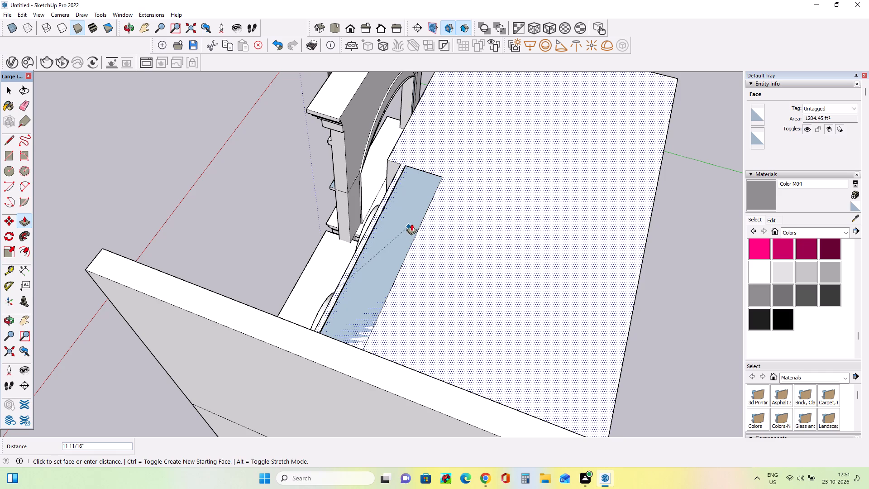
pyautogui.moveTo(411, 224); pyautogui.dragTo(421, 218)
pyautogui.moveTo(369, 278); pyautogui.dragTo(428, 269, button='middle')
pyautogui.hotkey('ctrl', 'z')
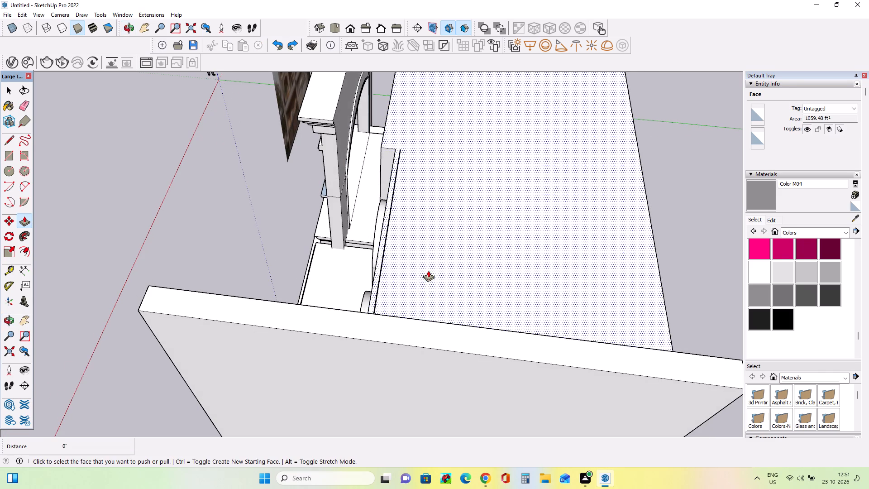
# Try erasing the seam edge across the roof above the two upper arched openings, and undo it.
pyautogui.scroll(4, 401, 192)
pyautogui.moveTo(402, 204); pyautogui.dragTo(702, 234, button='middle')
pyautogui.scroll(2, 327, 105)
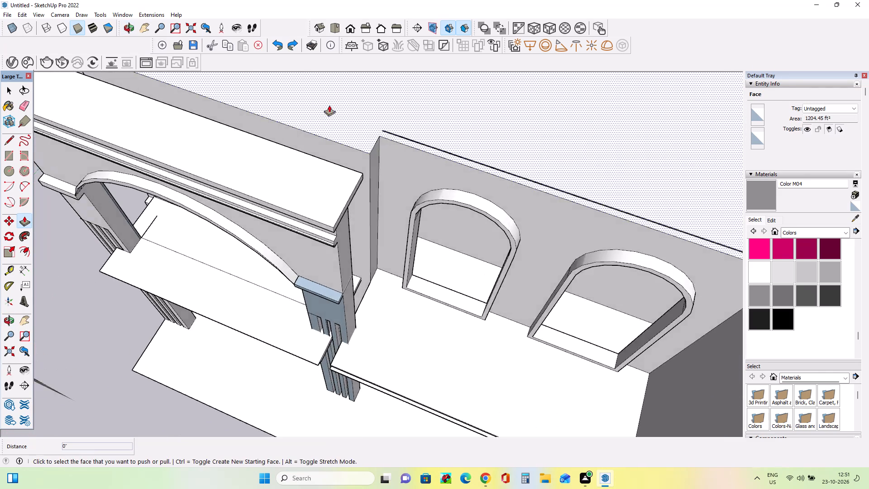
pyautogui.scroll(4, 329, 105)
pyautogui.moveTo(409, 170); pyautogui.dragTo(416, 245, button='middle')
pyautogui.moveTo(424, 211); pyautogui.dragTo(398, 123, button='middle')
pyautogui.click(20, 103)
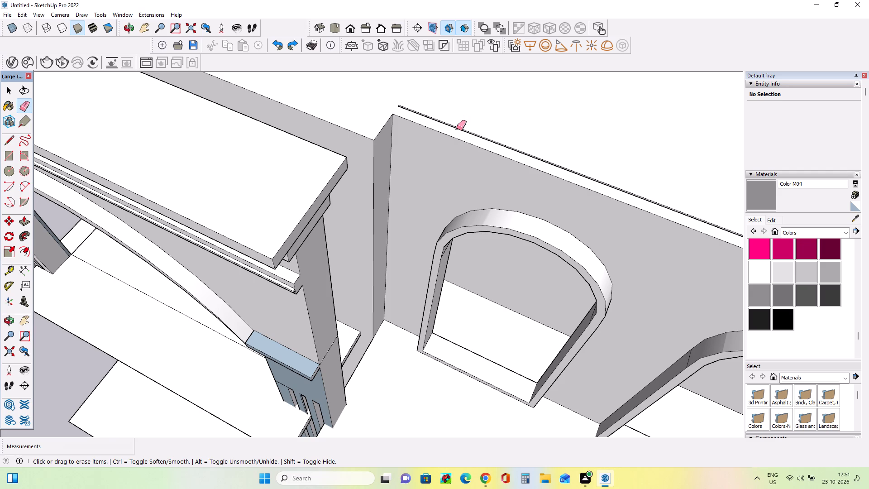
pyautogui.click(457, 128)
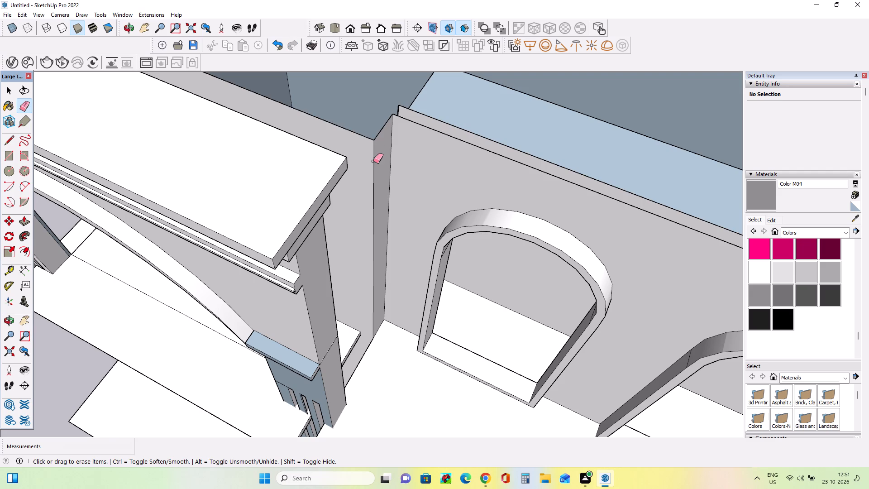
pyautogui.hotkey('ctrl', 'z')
# Push the thin face along the seam between the new strip and the roof by 11/16" to level them.
pyautogui.moveTo(409, 177); pyautogui.dragTo(58, 206, button='middle')
pyautogui.scroll(1, 339, 262)
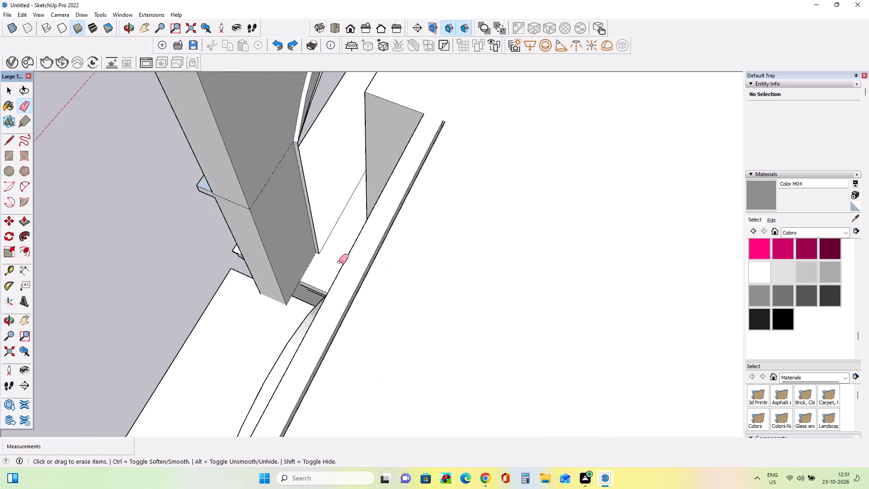
pyautogui.scroll(4, 339, 262)
pyautogui.scroll(-1, 380, 276)
pyautogui.scroll(2, 380, 276)
pyautogui.moveTo(413, 286); pyautogui.dragTo(396, 275, button='middle')
pyautogui.click(19, 221)
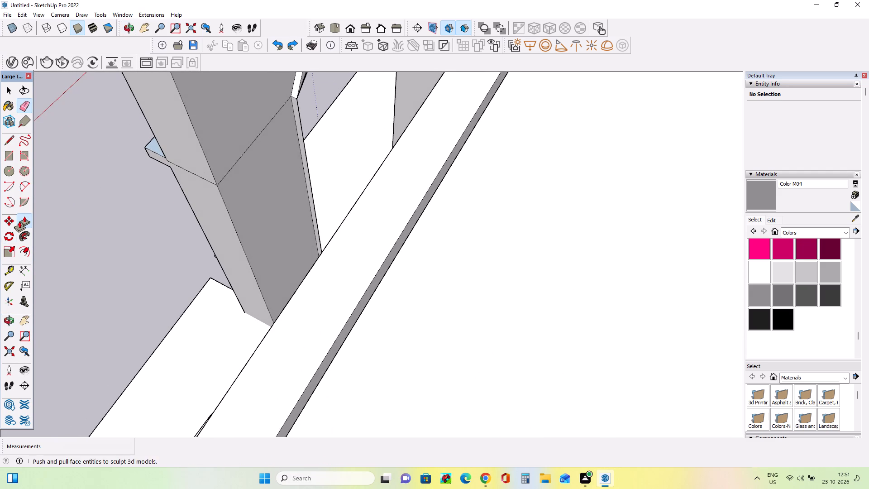
pyautogui.moveTo(339, 339); pyautogui.dragTo(345, 343)
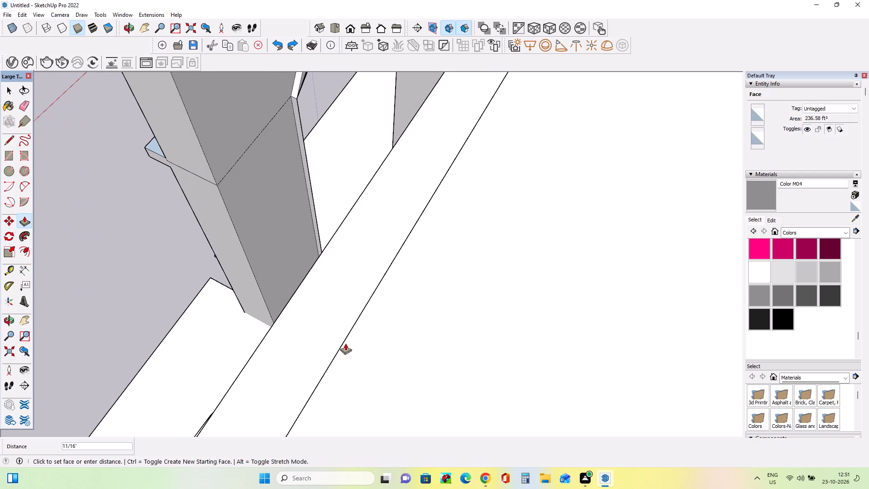
pyautogui.moveTo(345, 343); pyautogui.dragTo(345, 344)
# Erase the leftover seam line running across the roof behind the wall with the two arched openings.
pyautogui.moveTo(282, 338); pyautogui.dragTo(445, 321, button='middle')
pyautogui.scroll(-7, 445, 321)
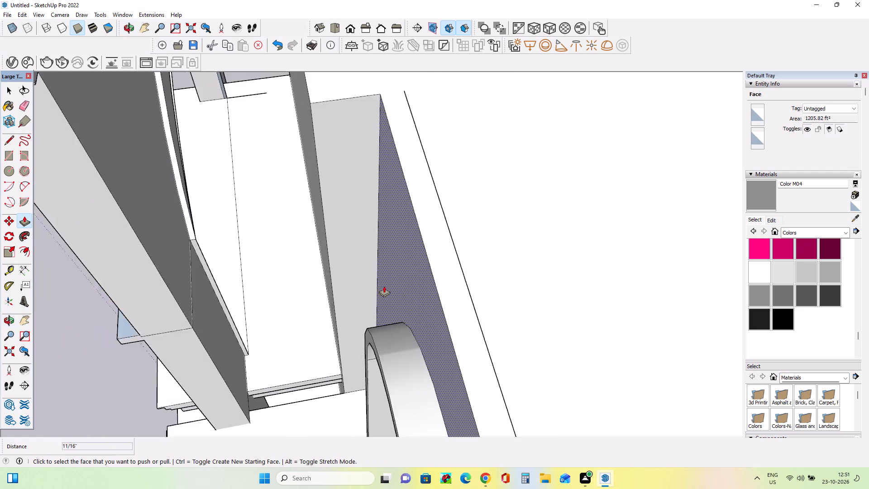
pyautogui.scroll(-8, 384, 286)
pyautogui.moveTo(545, 272); pyautogui.dragTo(623, 200, button='middle')
pyautogui.scroll(2, 390, 160)
pyautogui.scroll(-1, 390, 160)
pyautogui.scroll(3, 390, 160)
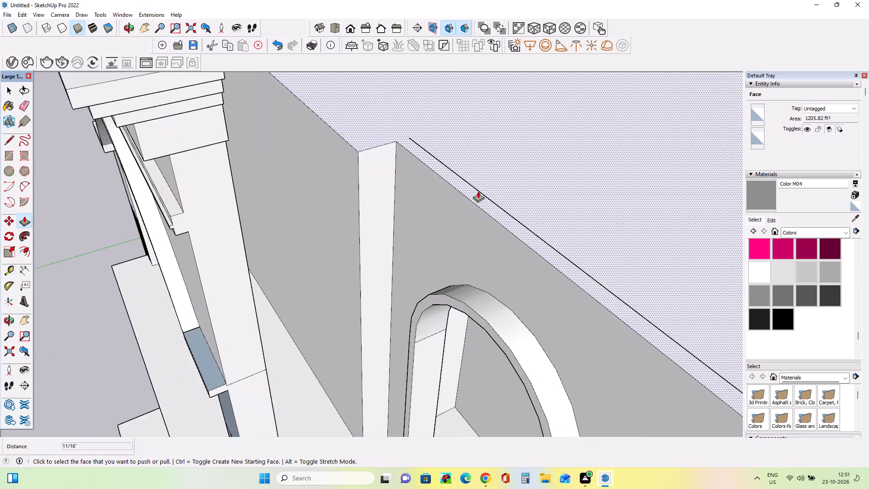
pyautogui.scroll(3, 478, 191)
pyautogui.moveTo(460, 199); pyautogui.dragTo(269, 107, button='middle')
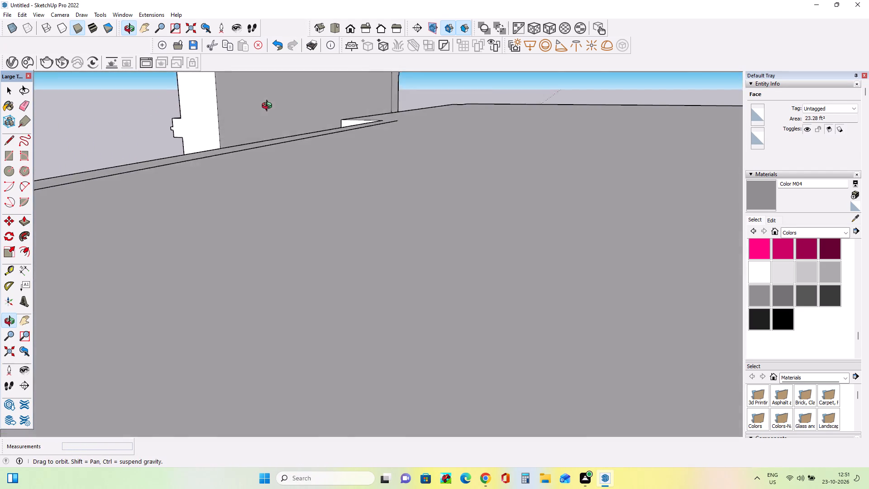
pyautogui.moveTo(269, 107); pyautogui.dragTo(335, 107, button='middle')
pyautogui.middleClick(338, 107)
pyautogui.scroll(-3, 339, 107)
pyautogui.scroll(-11, 380, 148)
pyautogui.scroll(1, 359, 232)
pyautogui.scroll(-6, 352, 233)
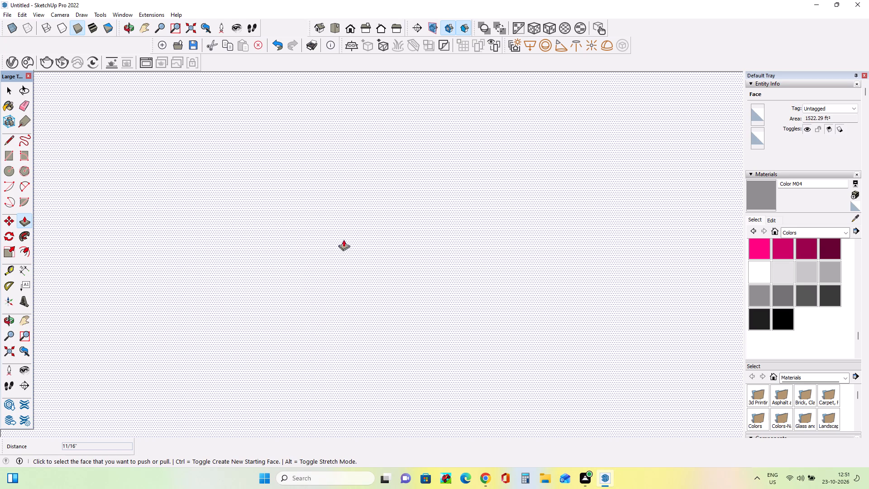
pyautogui.scroll(-10, 344, 240)
pyautogui.moveTo(365, 287); pyautogui.dragTo(349, 310, button='middle')
pyautogui.scroll(-7, 409, 316)
pyautogui.scroll(1, 308, 270)
pyautogui.scroll(-2, 308, 271)
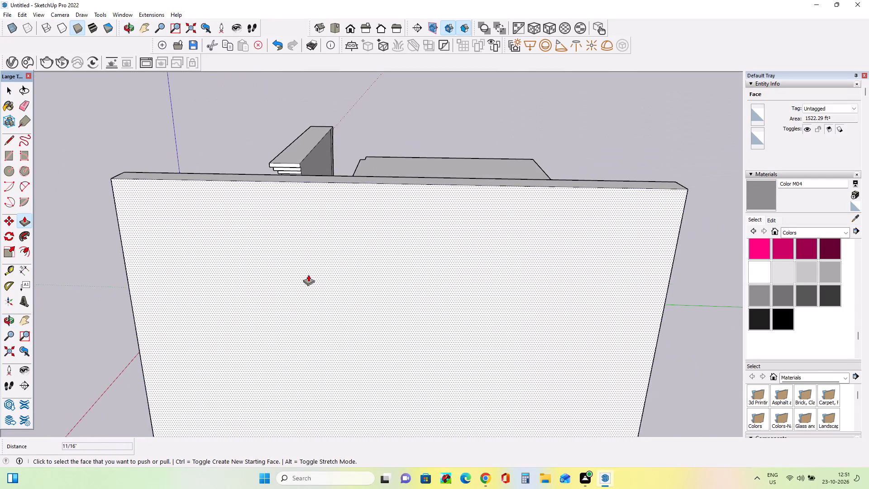
pyautogui.scroll(-4, 308, 274)
pyautogui.moveTo(429, 304); pyautogui.dragTo(592, 401, button='middle')
pyautogui.scroll(7, 423, 311)
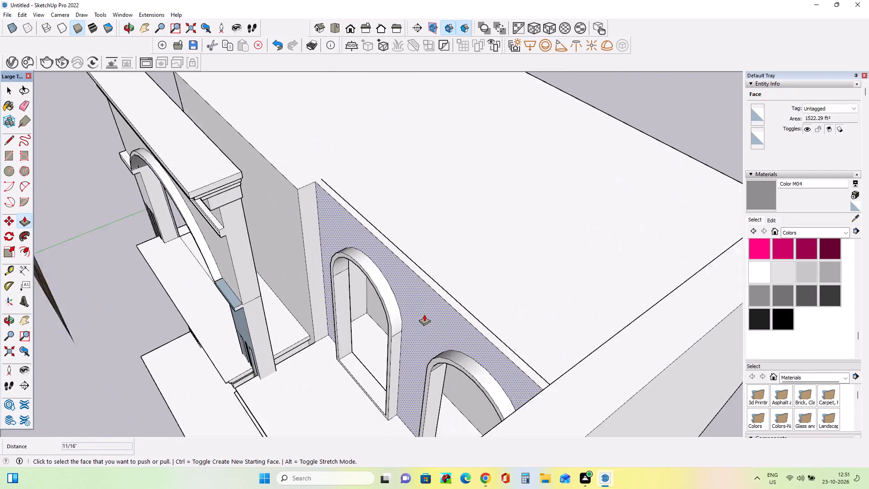
pyautogui.scroll(5, 424, 314)
pyautogui.scroll(-1, 432, 322)
pyautogui.scroll(2, 432, 322)
pyautogui.moveTo(428, 305); pyautogui.dragTo(473, 367, button='middle')
pyautogui.scroll(1, 445, 280)
pyautogui.scroll(-1, 445, 280)
pyautogui.scroll(10, 445, 280)
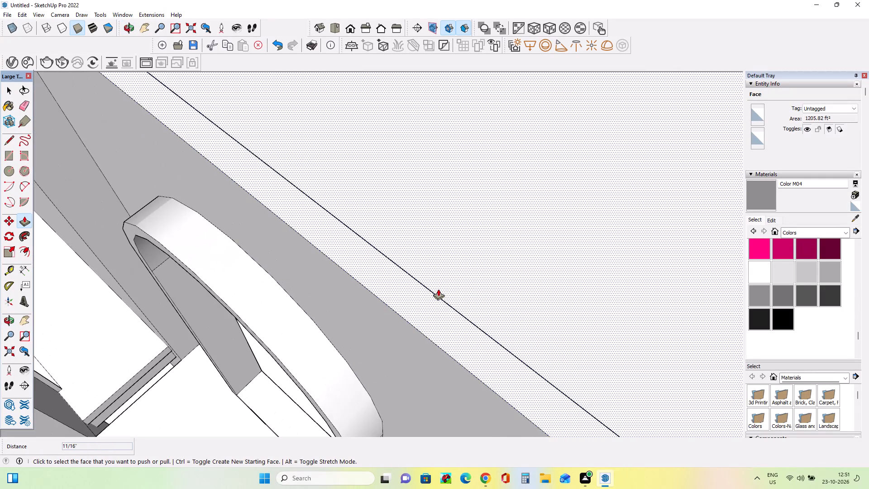
pyautogui.scroll(3, 438, 289)
pyautogui.scroll(-1, 436, 299)
pyautogui.scroll(17, 436, 299)
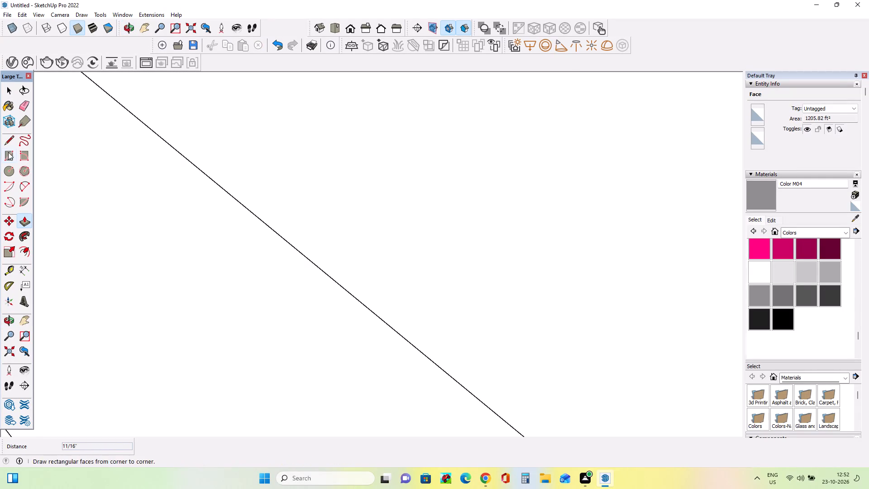
pyautogui.click(23, 105)
pyautogui.click(242, 205)
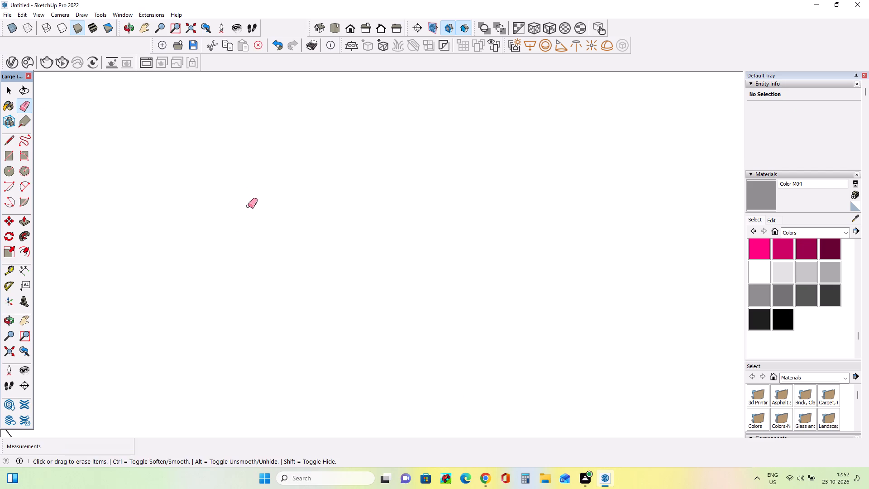
# Examine the roof edge and the upper wall, comparing the whole facade with the reference photo.
pyautogui.scroll(-9, 233, 226)
pyautogui.scroll(1, 234, 229)
pyautogui.scroll(-20, 234, 229)
pyautogui.scroll(-1, 234, 229)
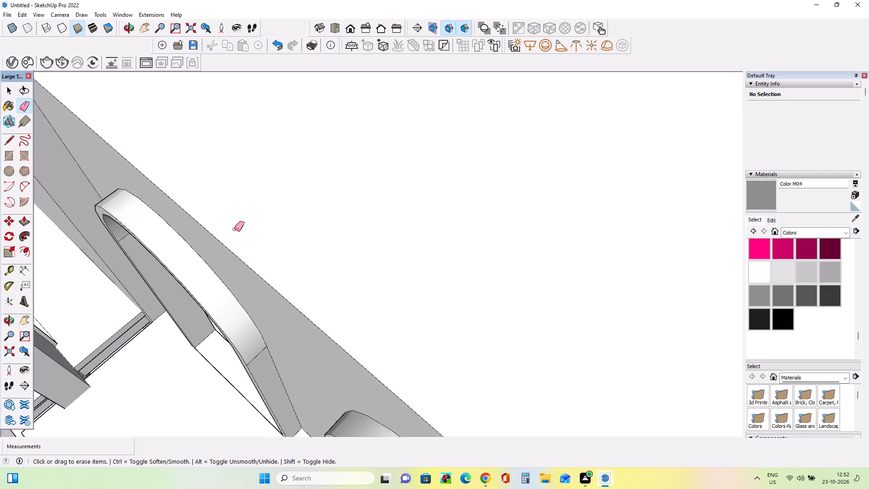
pyautogui.scroll(-16, 234, 229)
pyautogui.moveTo(232, 232); pyautogui.dragTo(415, 64, button='middle')
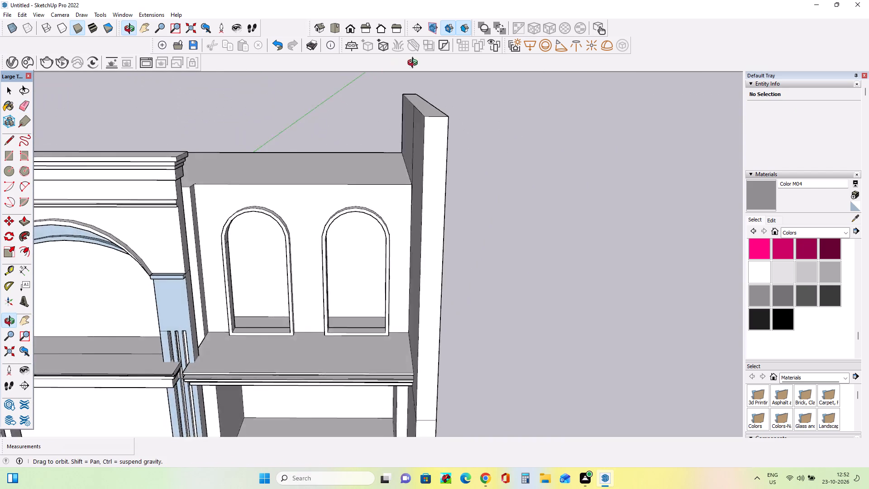
pyautogui.moveTo(415, 64); pyautogui.dragTo(434, 111, button='middle')
pyautogui.scroll(-12, 434, 111)
pyautogui.moveTo(258, 197); pyautogui.dragTo(268, 148, button='middle')
pyautogui.scroll(18, 249, 216)
pyautogui.moveTo(169, 257); pyautogui.dragTo(146, 261, button='middle')
pyautogui.scroll(-3, 45, 283)
pyautogui.scroll(-4, 135, 276)
pyautogui.moveTo(259, 267); pyautogui.dragTo(117, 262, button='middle')
pyautogui.scroll(-4, 120, 263)
pyautogui.moveTo(274, 266); pyautogui.dragTo(297, 281, button='middle')
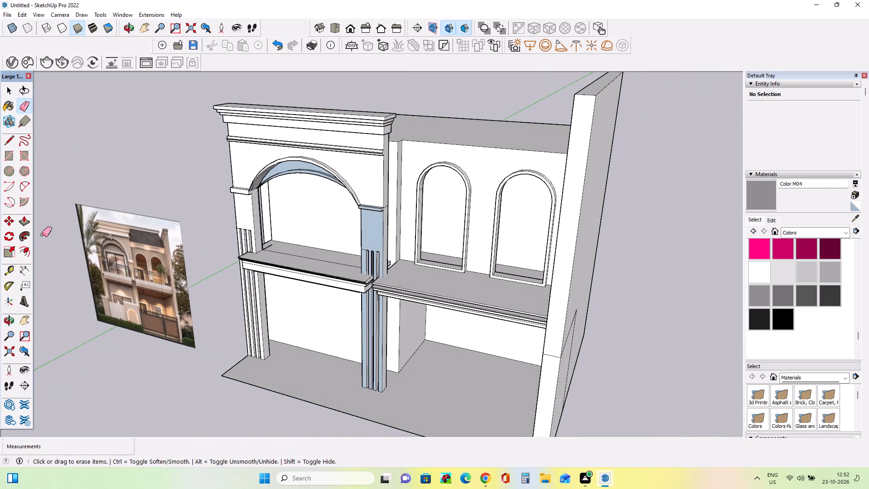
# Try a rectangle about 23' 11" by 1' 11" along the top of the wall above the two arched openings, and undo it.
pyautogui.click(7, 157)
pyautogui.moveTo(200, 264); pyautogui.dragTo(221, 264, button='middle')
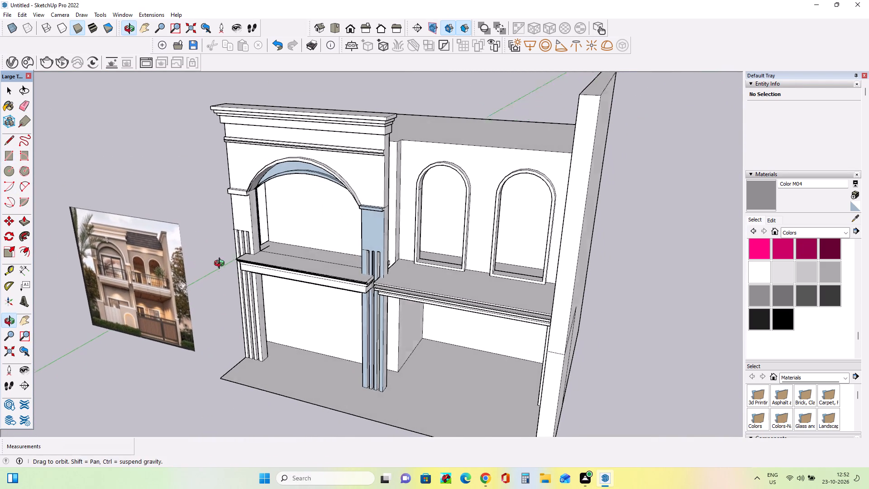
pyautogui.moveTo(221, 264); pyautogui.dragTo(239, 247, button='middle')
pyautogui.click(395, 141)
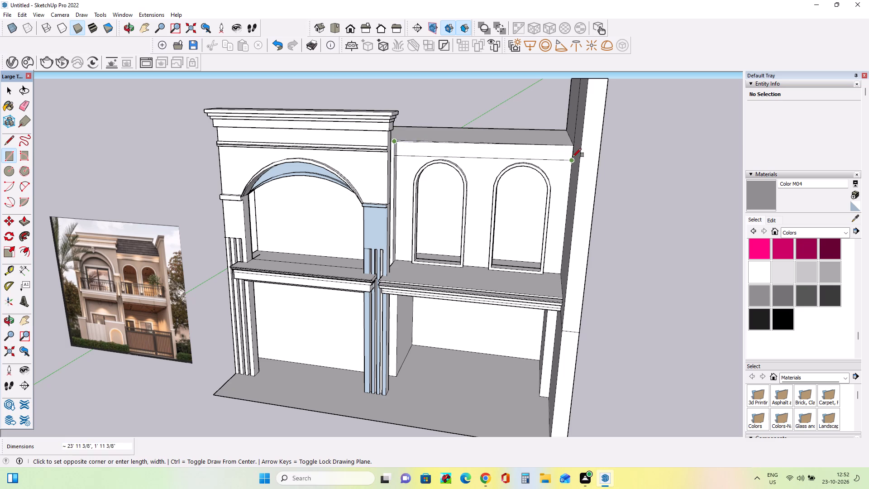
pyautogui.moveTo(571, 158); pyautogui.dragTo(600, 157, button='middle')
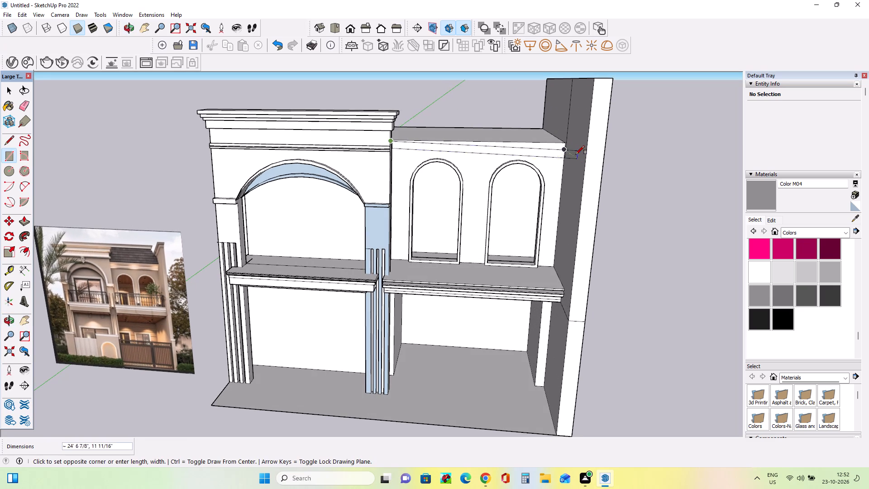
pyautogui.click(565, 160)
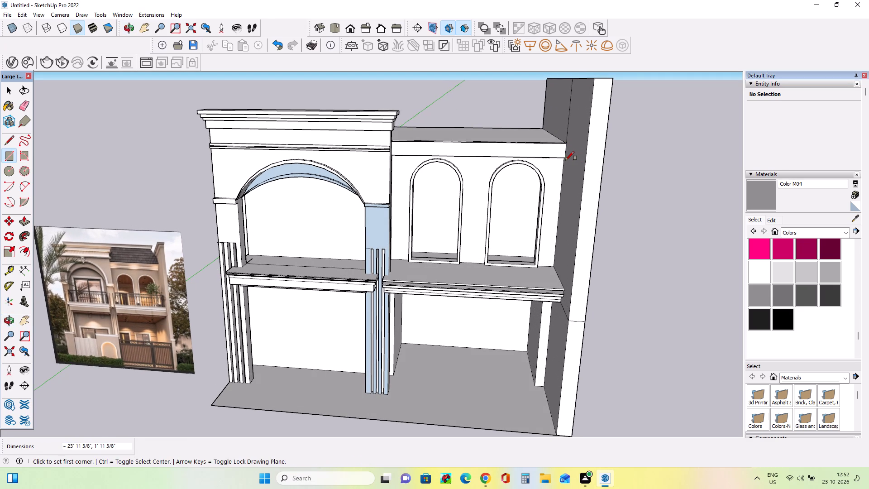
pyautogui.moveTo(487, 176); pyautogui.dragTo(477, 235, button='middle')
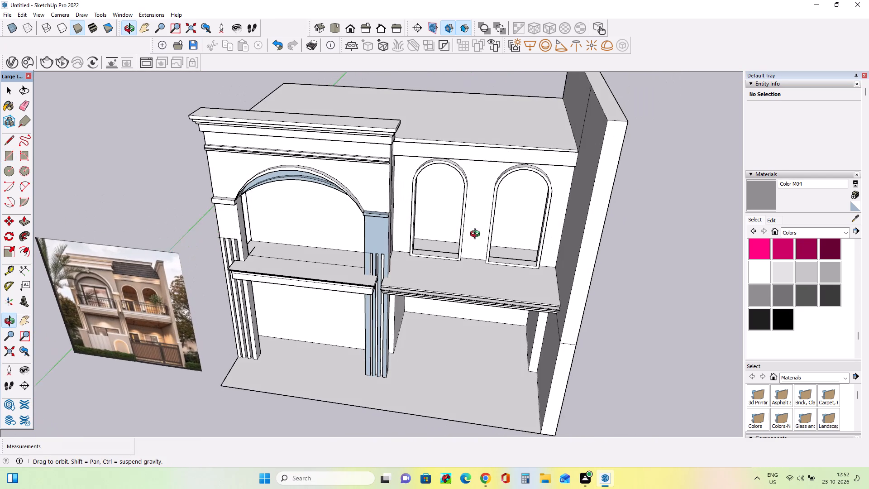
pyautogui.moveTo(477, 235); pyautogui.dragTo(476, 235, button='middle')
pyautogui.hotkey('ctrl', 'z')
# Raise the roof's top face above the two arched openings by about 1' 3", plus a further 11".
pyautogui.moveTo(469, 203); pyautogui.dragTo(474, 187, button='middle')
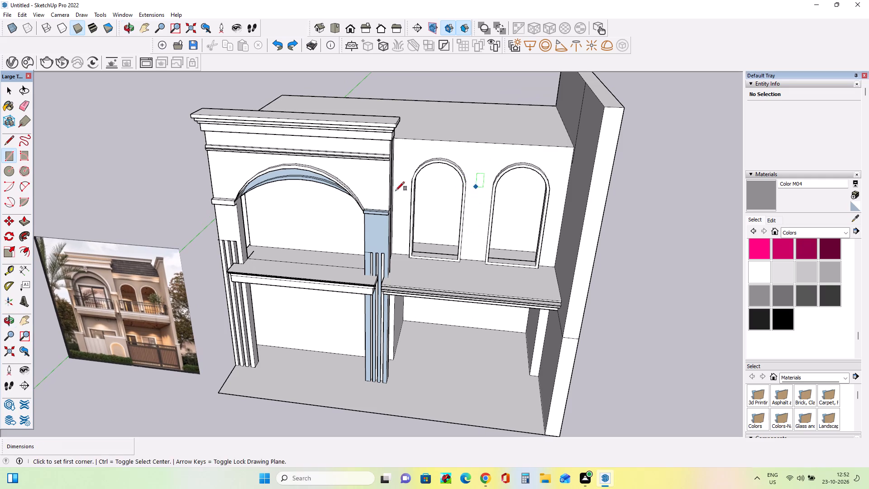
pyautogui.click(25, 225)
pyautogui.moveTo(419, 129); pyautogui.dragTo(420, 129)
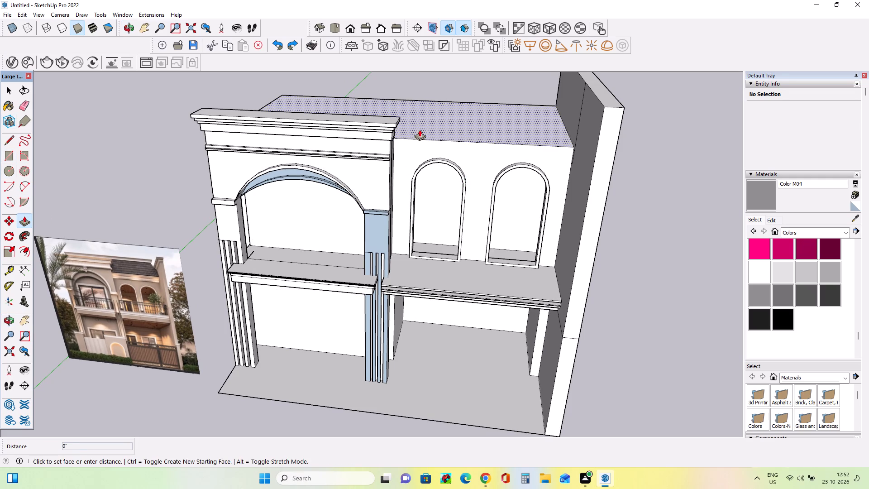
pyautogui.moveTo(420, 129); pyautogui.dragTo(423, 121)
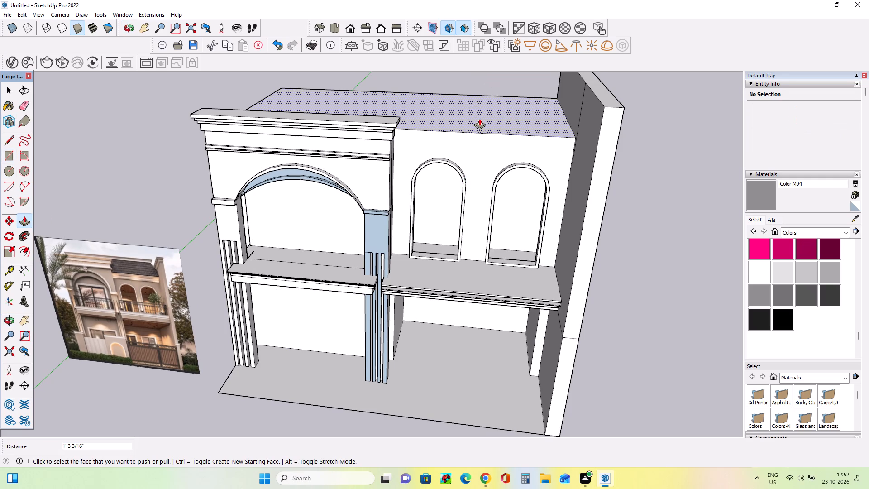
pyautogui.moveTo(477, 125); pyautogui.dragTo(480, 119)
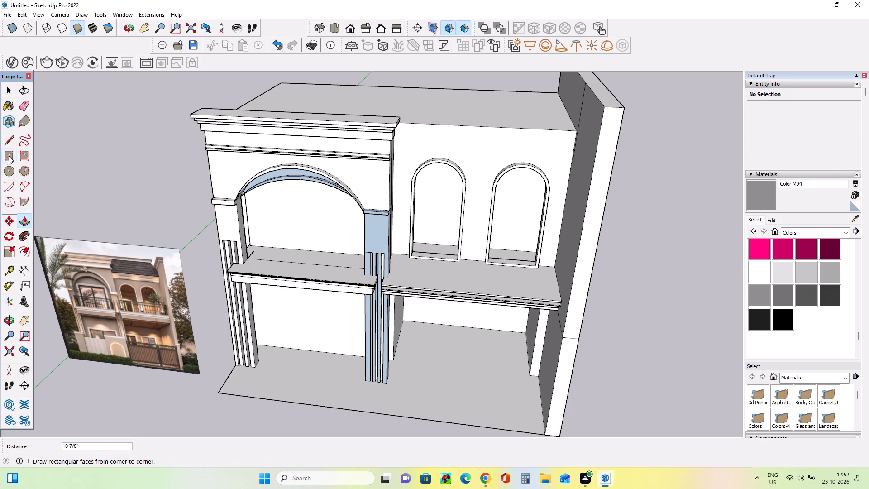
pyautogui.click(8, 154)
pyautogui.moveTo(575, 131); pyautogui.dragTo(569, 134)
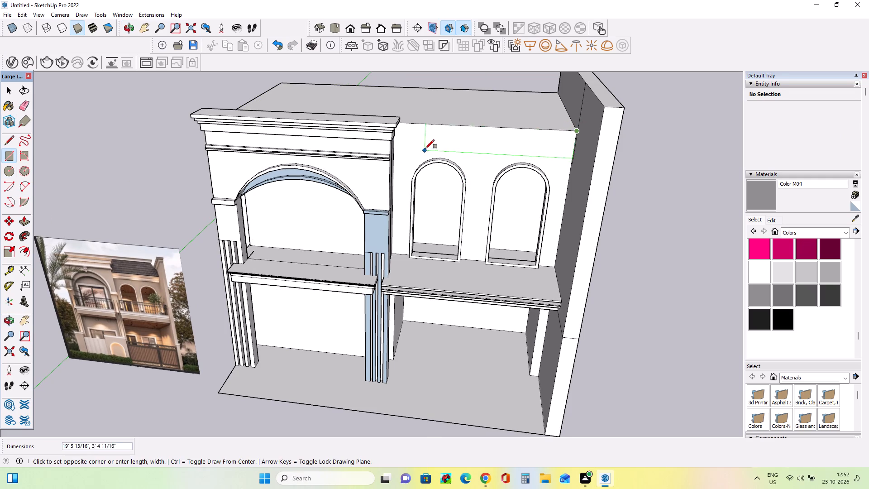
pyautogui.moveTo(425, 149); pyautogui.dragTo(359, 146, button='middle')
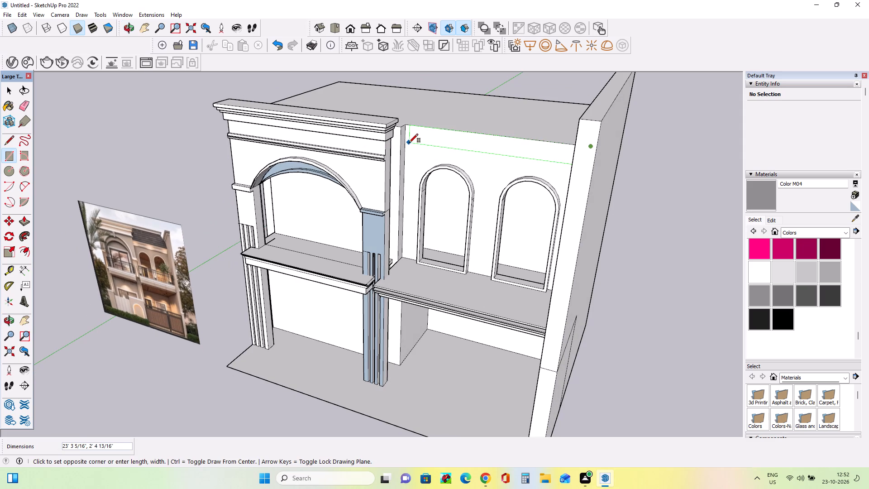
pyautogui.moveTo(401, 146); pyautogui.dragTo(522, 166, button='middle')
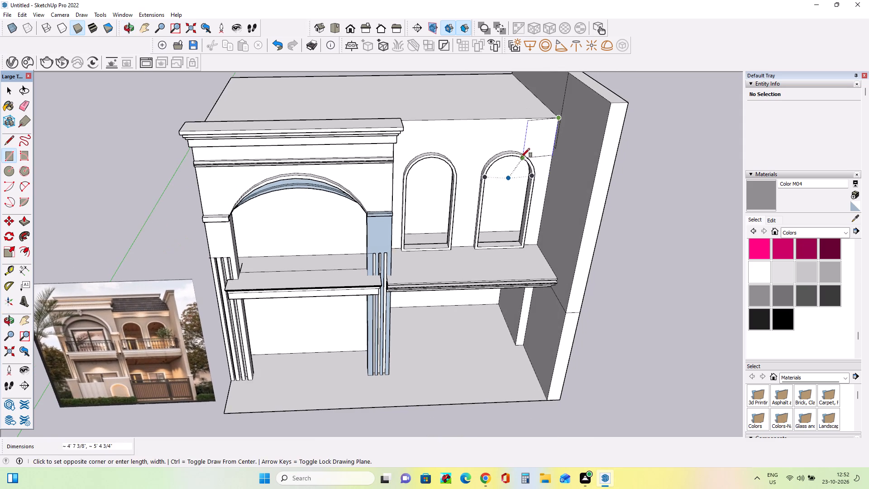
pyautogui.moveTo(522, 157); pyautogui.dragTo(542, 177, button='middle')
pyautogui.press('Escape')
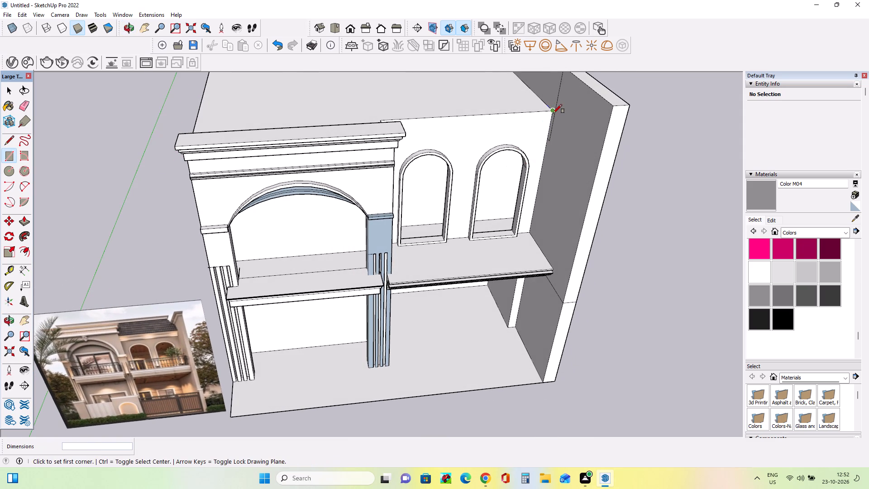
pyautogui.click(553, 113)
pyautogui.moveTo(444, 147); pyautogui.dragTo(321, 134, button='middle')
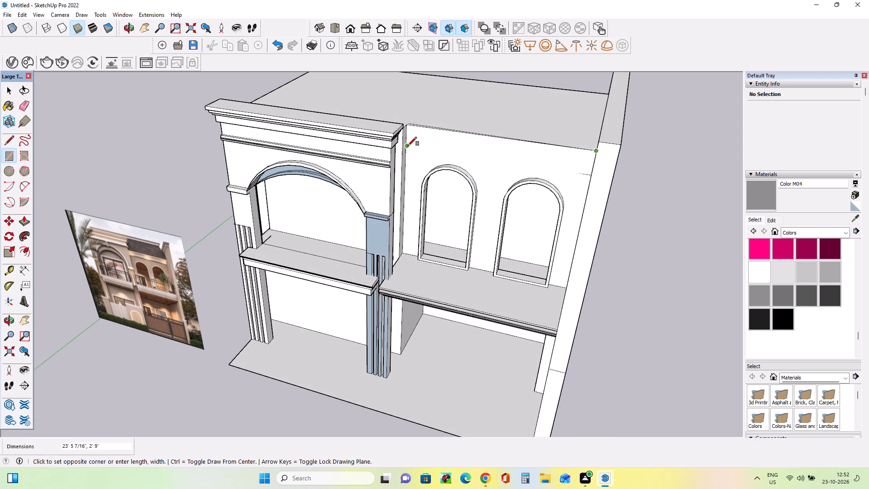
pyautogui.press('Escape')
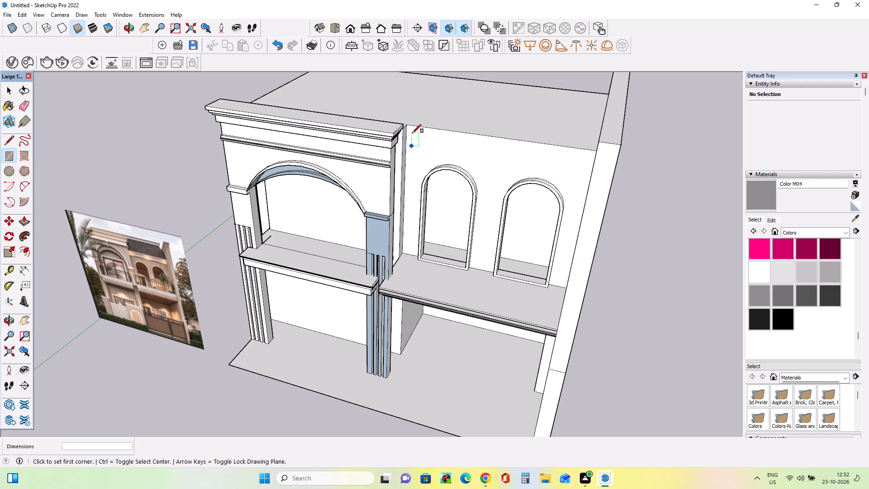
# Draw a rectangle about 23' 11" by 4' 1" across the top of the wall above the two arched openings.
pyautogui.click(408, 123)
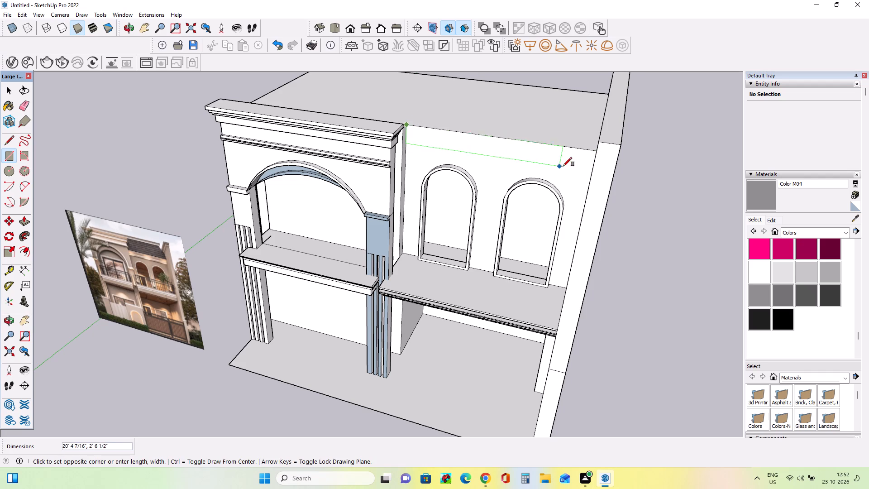
pyautogui.moveTo(571, 168); pyautogui.dragTo(627, 153, button='middle')
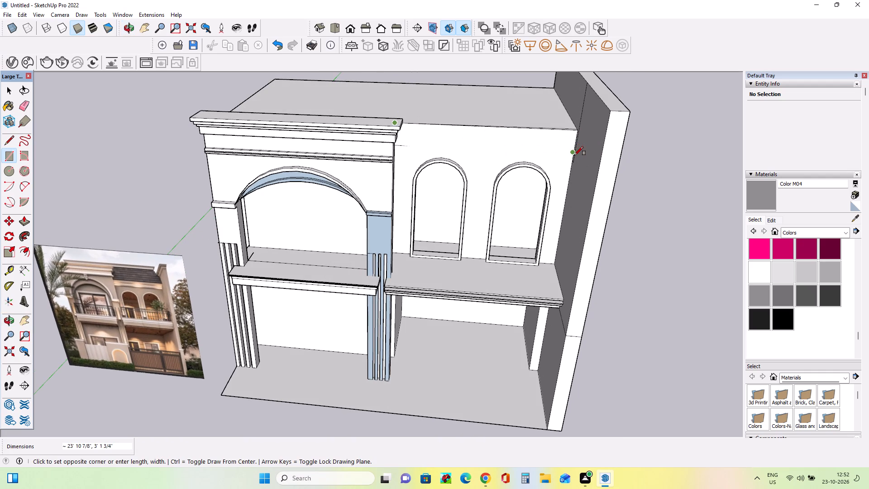
pyautogui.moveTo(574, 155); pyautogui.dragTo(583, 188, button='middle')
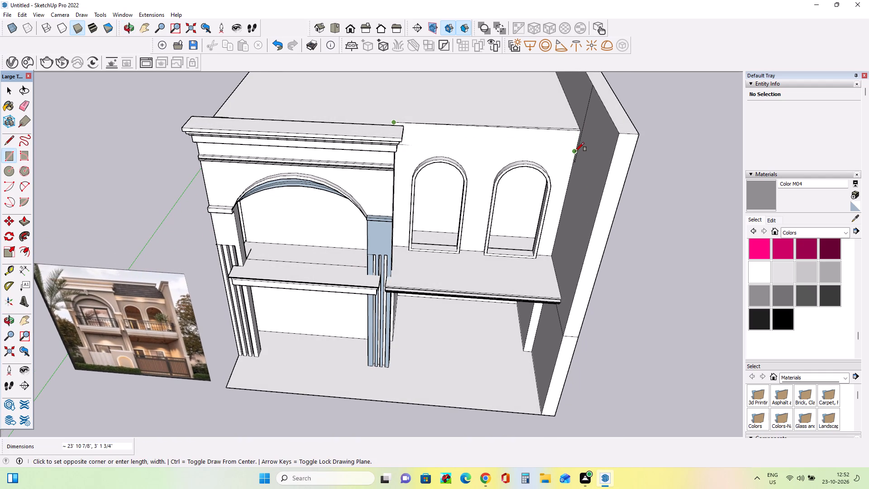
pyautogui.click(575, 156)
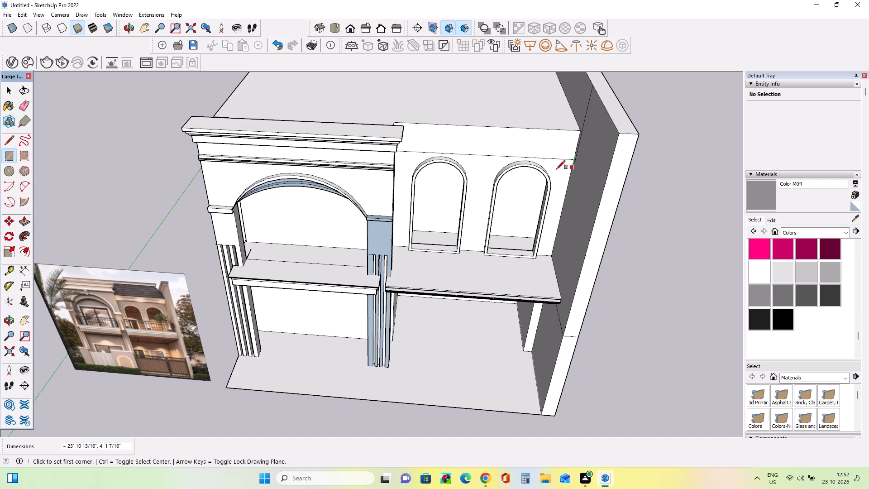
pyautogui.moveTo(554, 168); pyautogui.dragTo(520, 113, button='middle')
# Push/Pull the new rectangle forward so it forms a projecting band above the two arched openings.
pyautogui.click(25, 219)
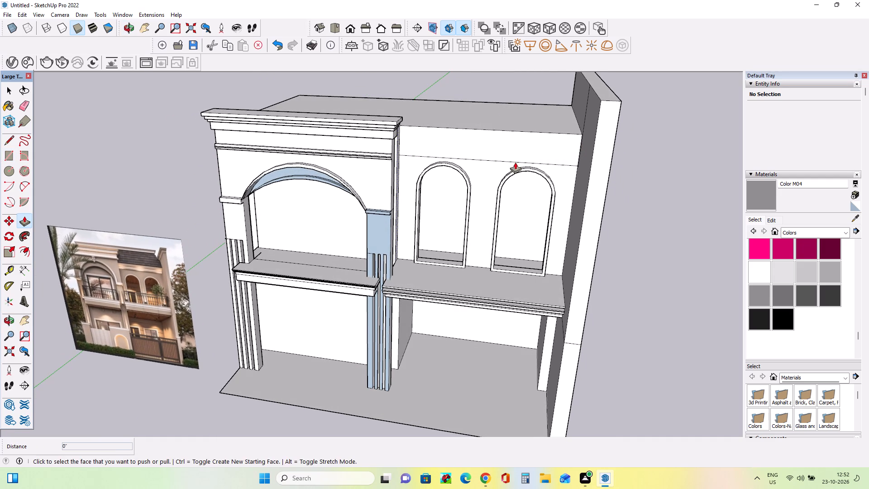
pyautogui.moveTo(532, 153); pyautogui.dragTo(534, 168)
pyautogui.moveTo(536, 150); pyautogui.dragTo(535, 151)
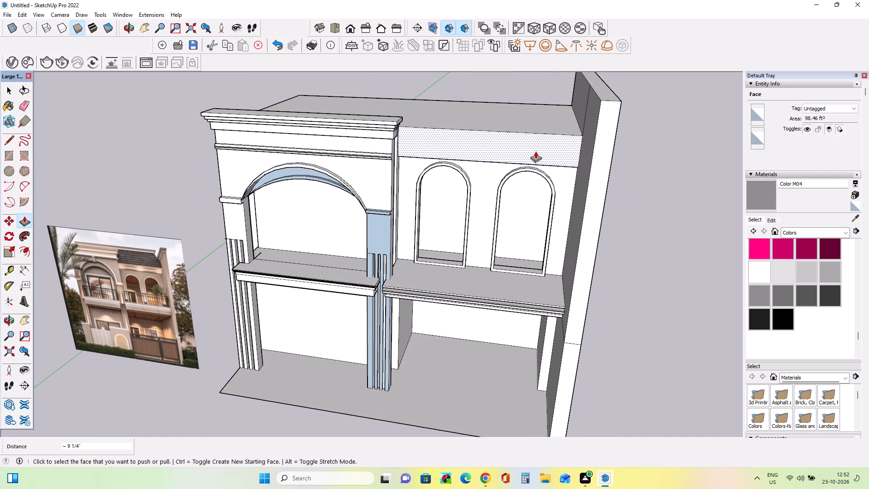
pyautogui.moveTo(535, 151); pyautogui.dragTo(531, 167)
pyautogui.moveTo(531, 149); pyautogui.dragTo(522, 151)
# Raise the underside of the projecting band by about 1' 7" with Push/Pull.
pyautogui.moveTo(493, 172); pyautogui.dragTo(494, 164, button='middle')
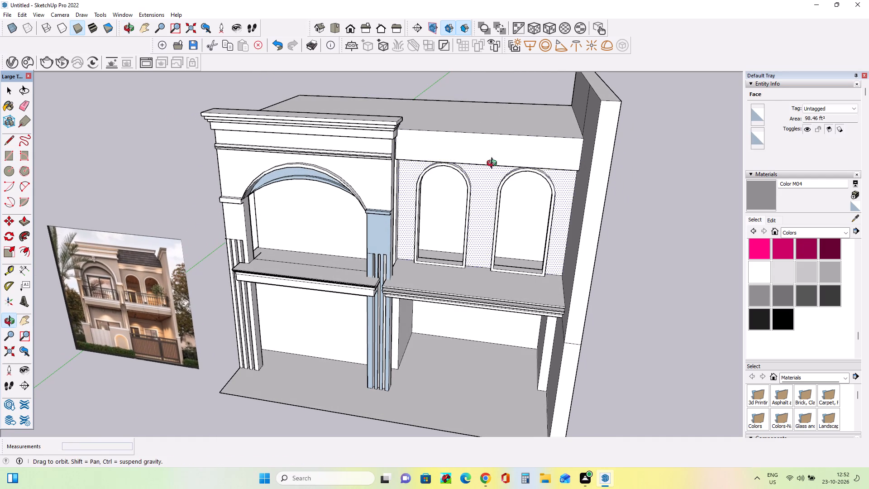
pyautogui.moveTo(494, 164); pyautogui.dragTo(501, 20, button='middle')
pyautogui.moveTo(492, 171); pyautogui.dragTo(492, 161)
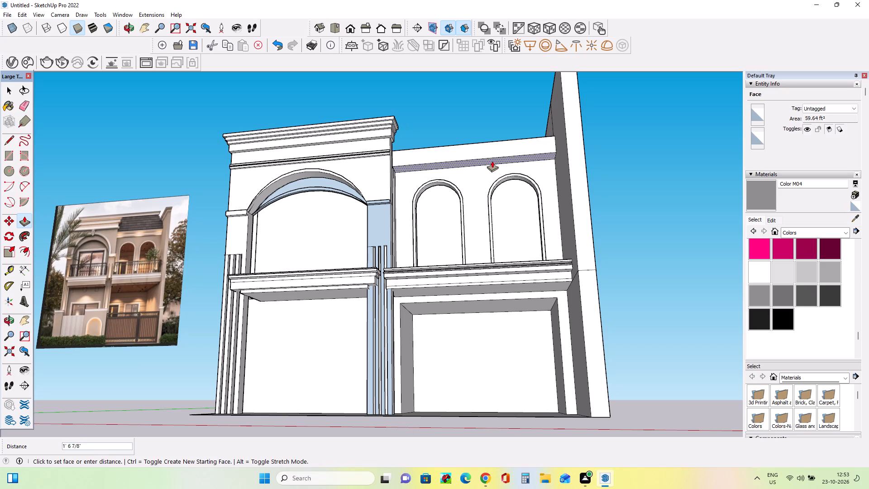
pyautogui.moveTo(492, 161); pyautogui.dragTo(493, 163)
# Raise the roof's top face above the two arched openings by about 1' 8".
pyautogui.moveTo(434, 178); pyautogui.dragTo(501, 268, button='middle')
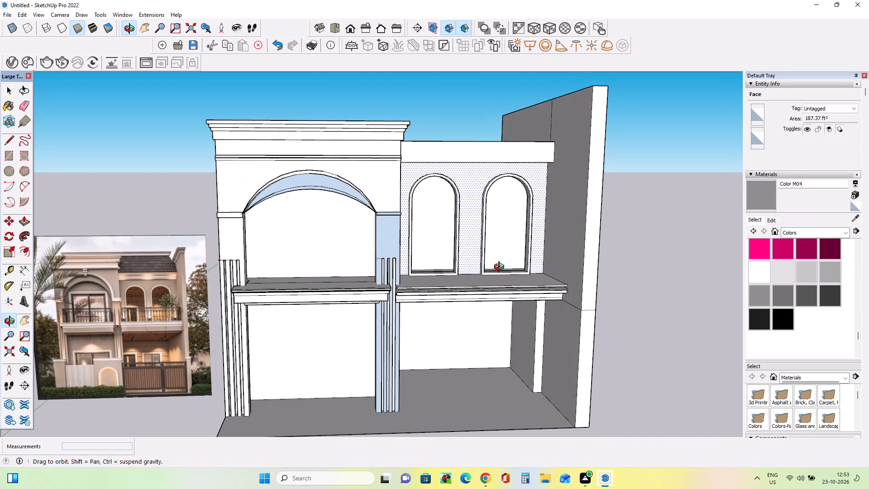
pyautogui.moveTo(501, 268); pyautogui.dragTo(450, 357, button='middle')
pyautogui.moveTo(465, 134); pyautogui.dragTo(466, 122)
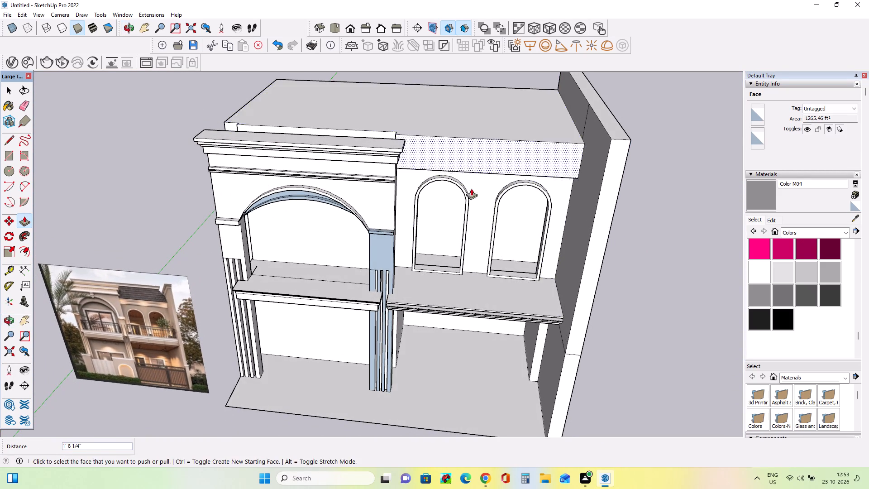
# Raise the underside of the projecting band by a further 1' 5 1/2" with Push/Pull.
pyautogui.moveTo(477, 192); pyautogui.dragTo(484, 38, button='middle')
pyautogui.rightClick(484, 39)
pyautogui.click(439, 116)
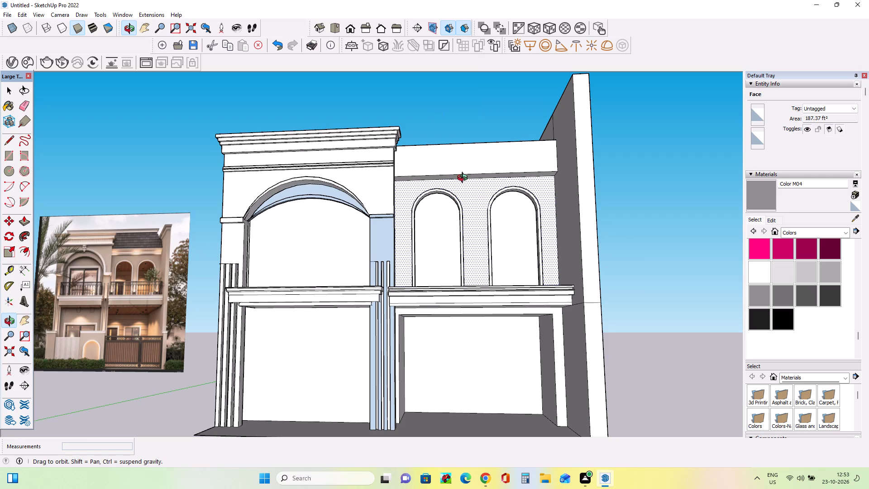
pyautogui.moveTo(465, 177); pyautogui.dragTo(473, 88, button='middle')
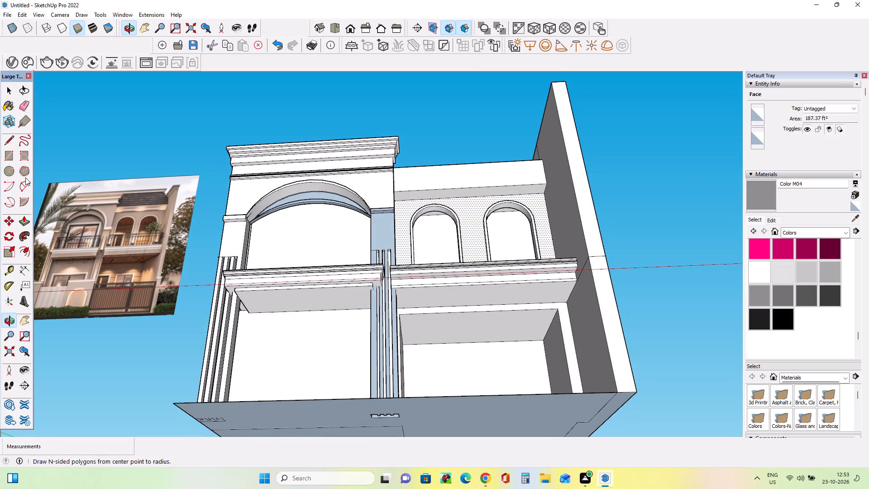
pyautogui.click(19, 224)
pyautogui.moveTo(452, 193); pyautogui.dragTo(453, 186)
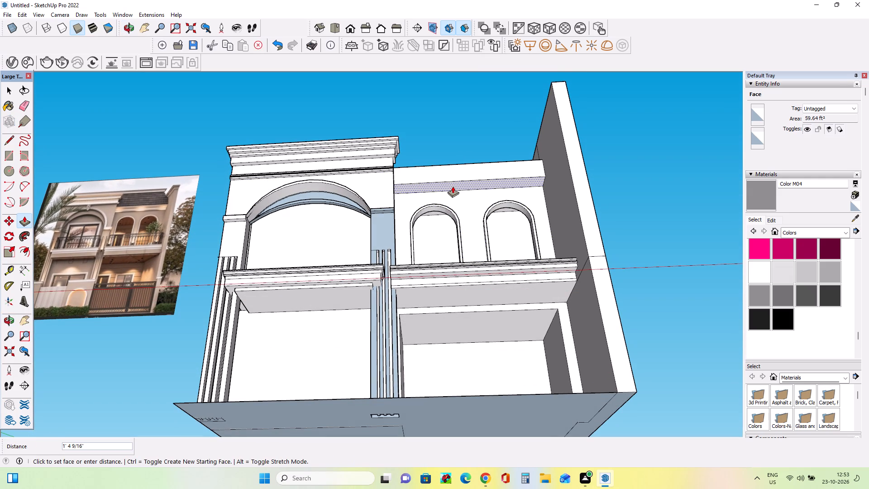
pyautogui.moveTo(453, 186); pyautogui.dragTo(453, 186)
pyautogui.moveTo(412, 162); pyautogui.dragTo(441, 295, button='middle')
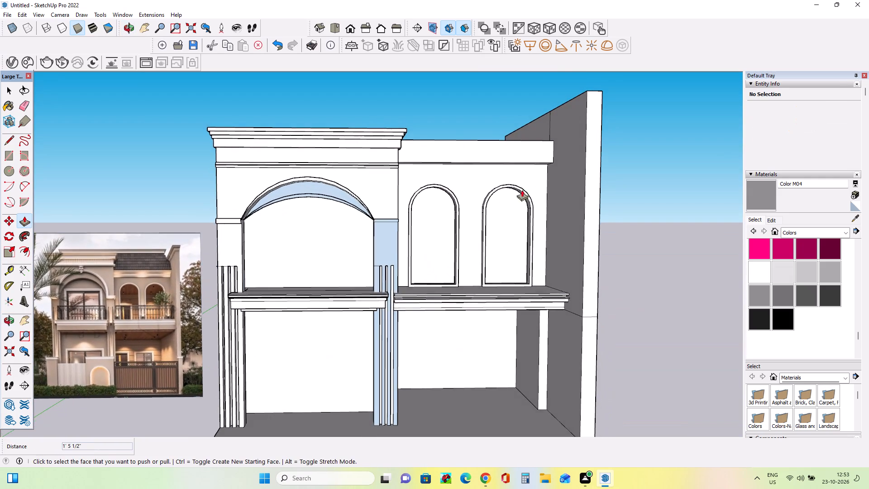
# Lower the underside of the projecting band by about 7 1/2" to make its front face taller.
pyautogui.scroll(1, 533, 180)
pyautogui.middleClick(423, 206)
pyautogui.moveTo(453, 136); pyautogui.dragTo(446, 49, button='middle')
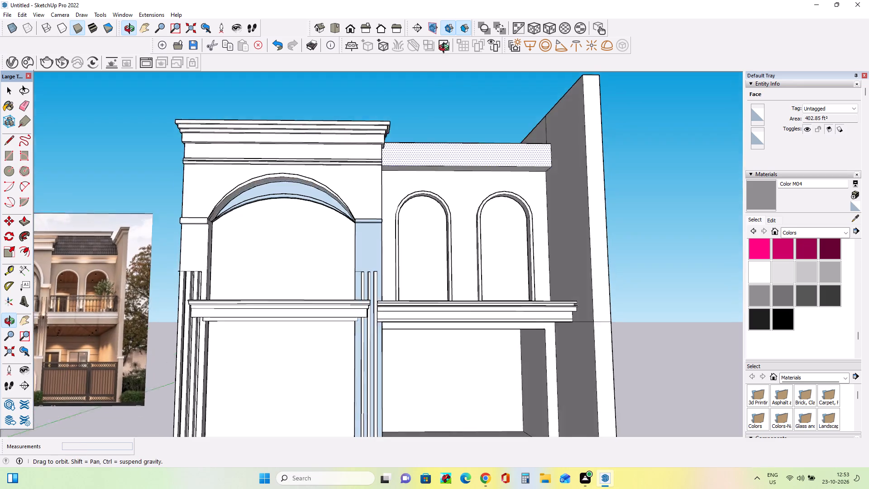
pyautogui.moveTo(446, 49); pyautogui.dragTo(446, 28, button='middle')
pyautogui.click(455, 183)
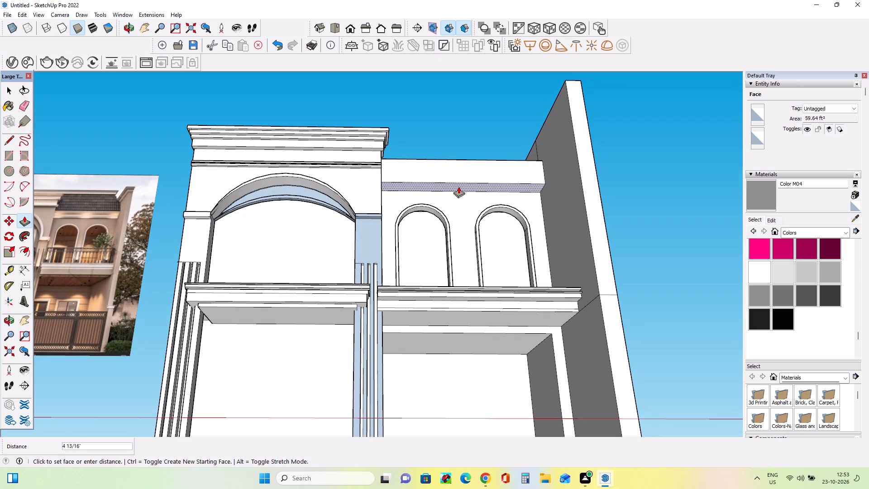
pyautogui.moveTo(413, 161); pyautogui.dragTo(407, 254, button='middle')
# Examine the moulding below the tiled roof in the reference photo and compare it with the modelled band.
pyautogui.scroll(3, 568, 125)
pyautogui.scroll(-4, 567, 140)
pyautogui.scroll(12, 100, 255)
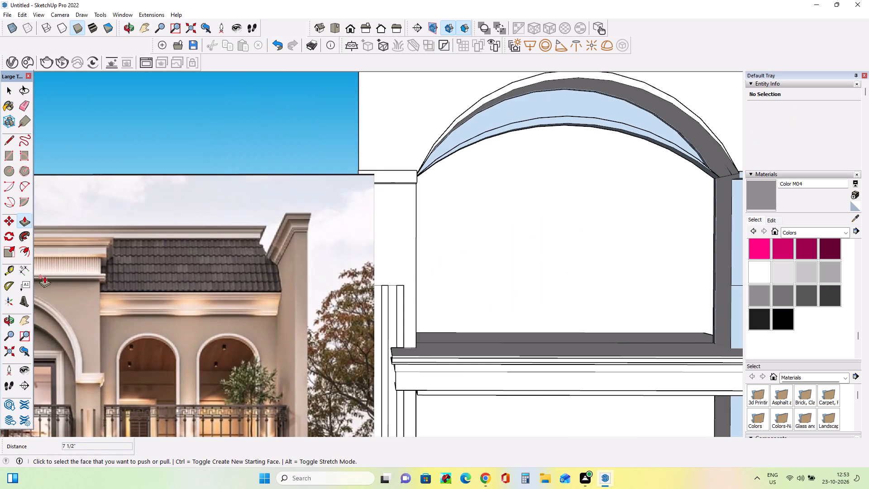
pyautogui.moveTo(44, 276); pyautogui.dragTo(37, 275, button='middle')
pyautogui.scroll(-4, 0, 258)
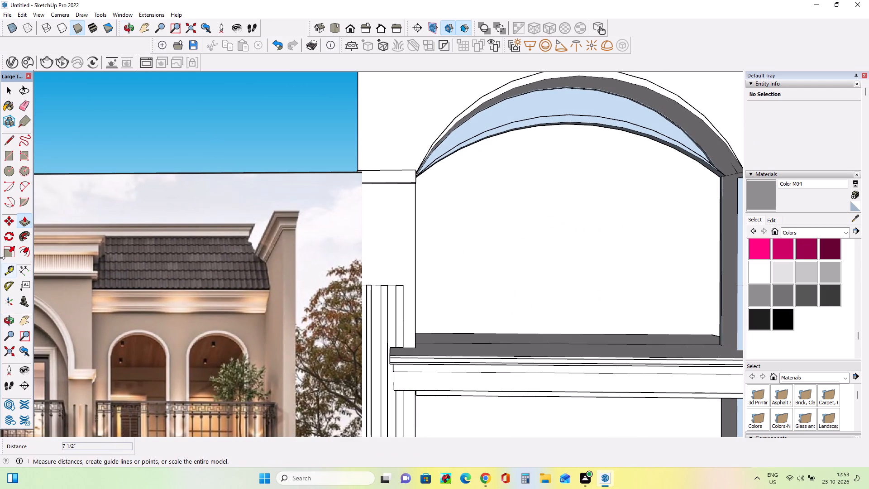
pyautogui.scroll(-3, 0, 258)
pyautogui.scroll(-4, 129, 245)
pyautogui.scroll(-15, 86, 236)
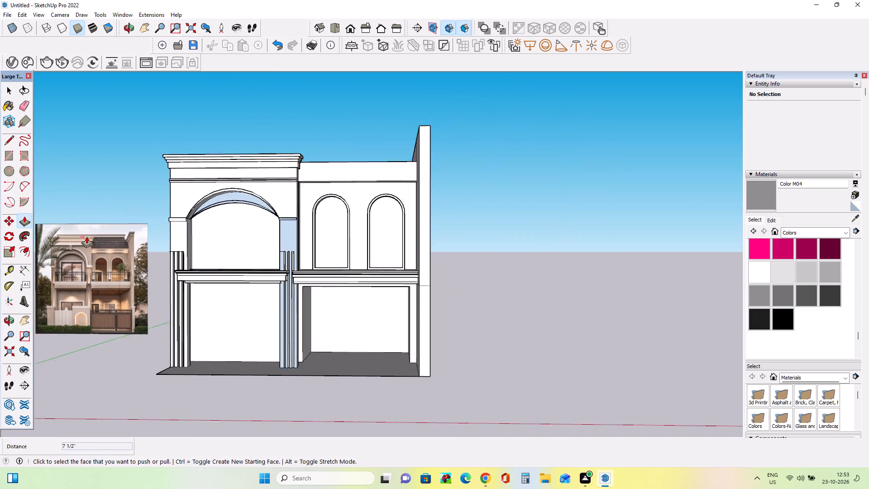
pyautogui.moveTo(383, 230); pyautogui.dragTo(393, 264, button='middle')
pyautogui.scroll(3, 328, 182)
pyautogui.moveTo(327, 209); pyautogui.dragTo(313, 225, button='middle')
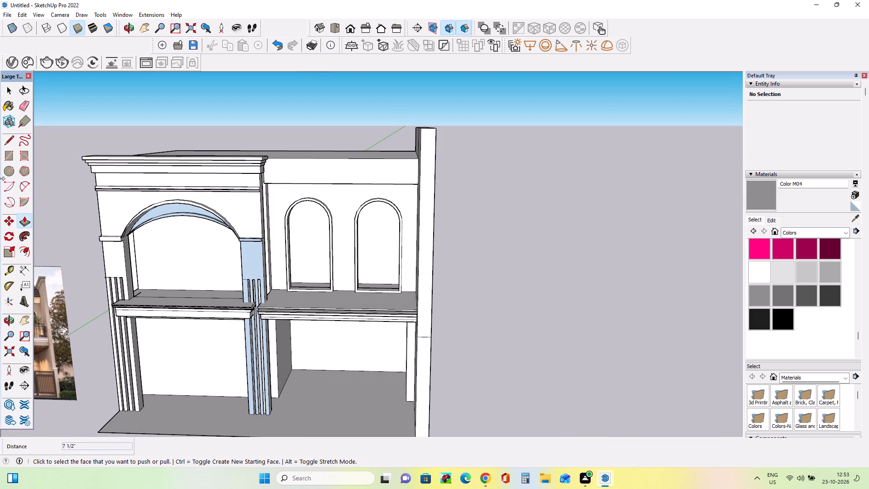
# Draw three closely spaced horizontal lines, each about 23' 11" long, across the band's front face near its lower edge.
pyautogui.click(7, 139)
pyautogui.moveTo(473, 190); pyautogui.dragTo(424, 184, button='middle')
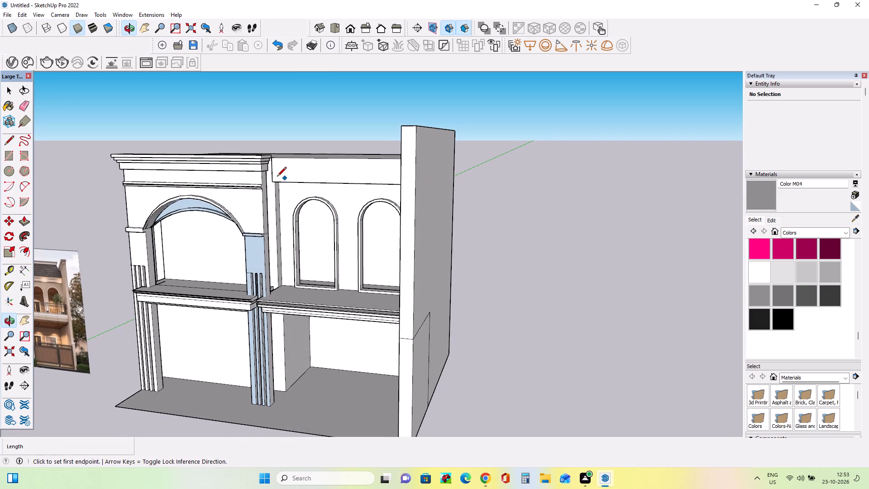
pyautogui.scroll(7, 271, 191)
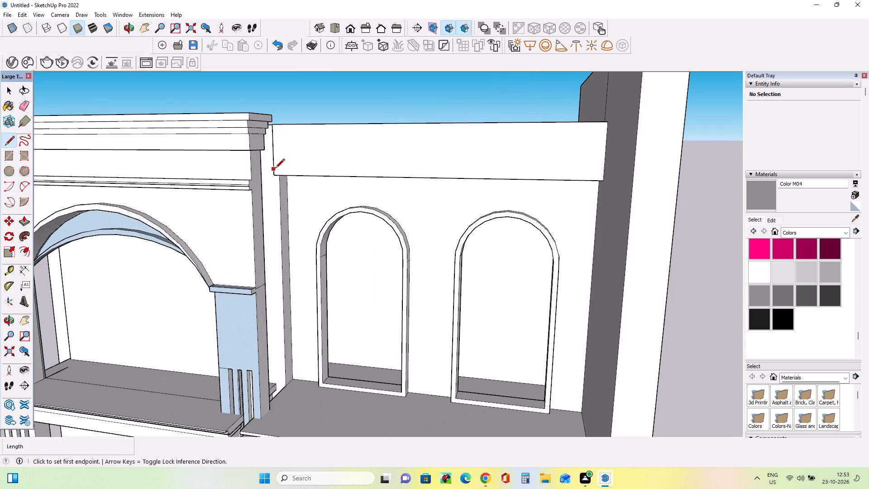
pyautogui.click(275, 169)
pyautogui.moveTo(440, 185); pyautogui.dragTo(573, 173, button='middle')
pyautogui.click(570, 168)
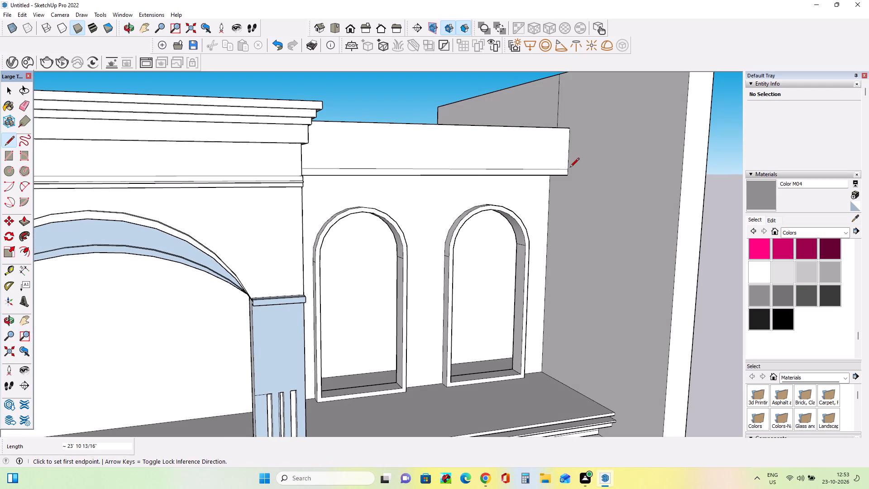
pyautogui.moveTo(537, 210); pyautogui.dragTo(382, 234, button='middle')
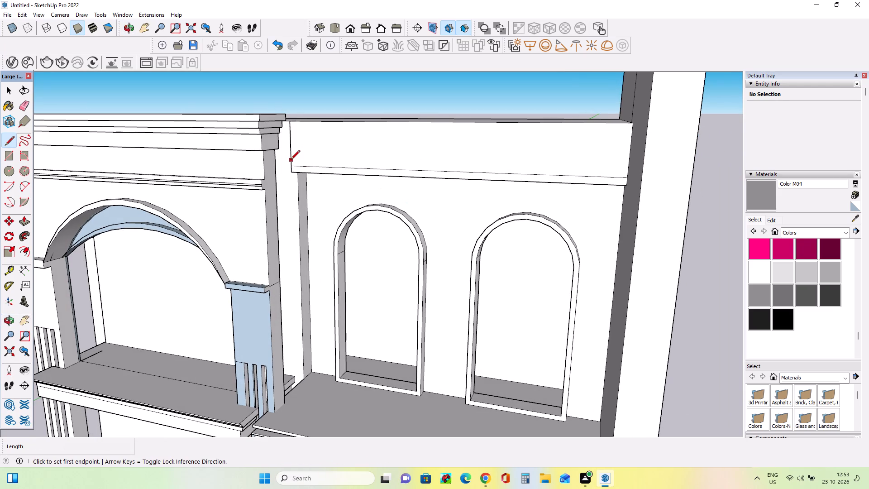
pyautogui.click(291, 160)
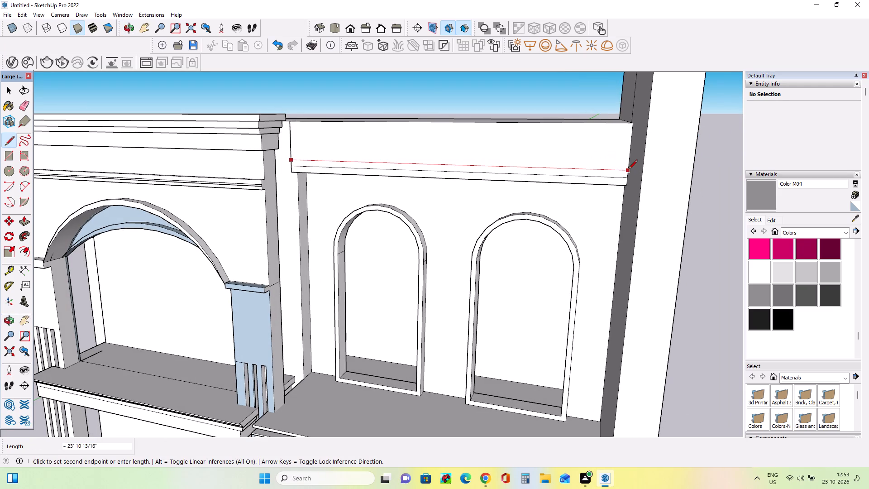
pyautogui.click(628, 170)
pyautogui.moveTo(470, 205); pyautogui.dragTo(511, 207, button='middle')
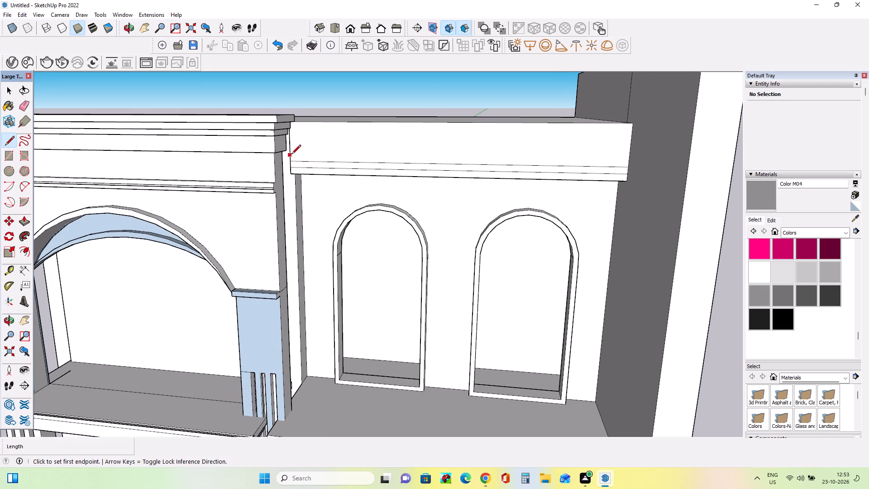
pyautogui.click(291, 155)
pyautogui.click(626, 157)
pyautogui.moveTo(620, 182); pyautogui.dragTo(646, 203, button='middle')
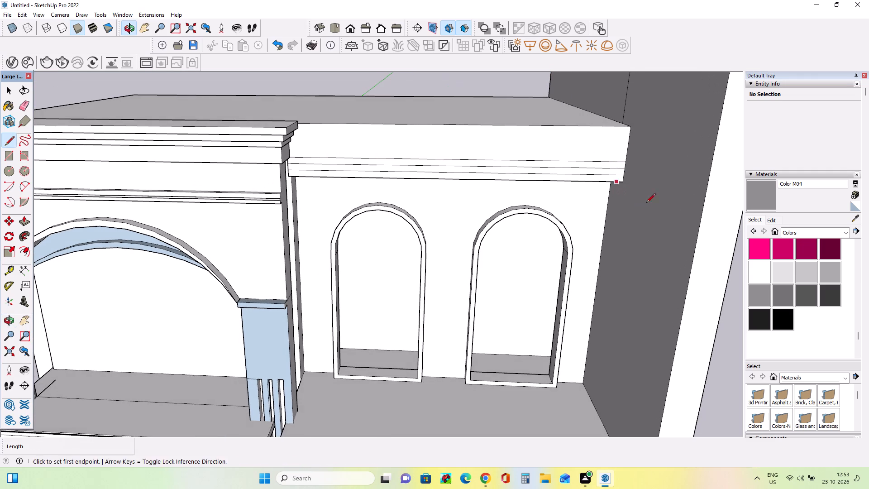
# Push/Pull the three narrow strips forward into a stepped moulding, with the top strip pulled out about 1' 11".
pyautogui.click(24, 220)
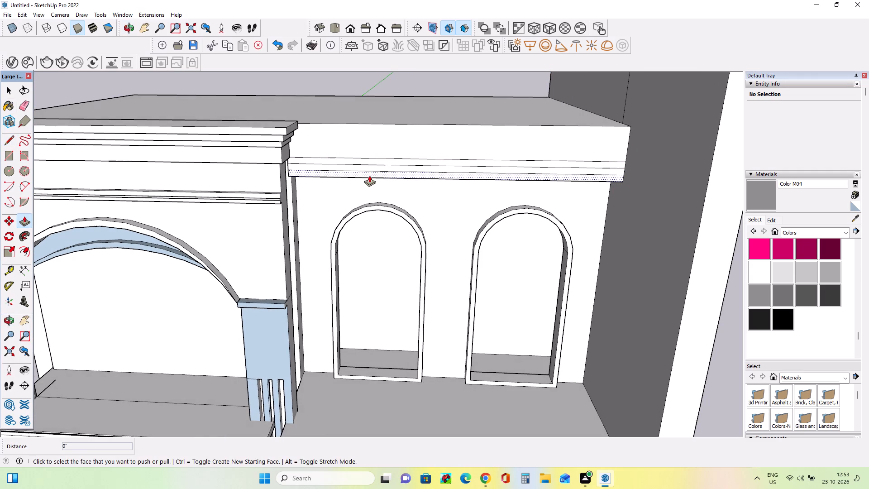
pyautogui.click(369, 175)
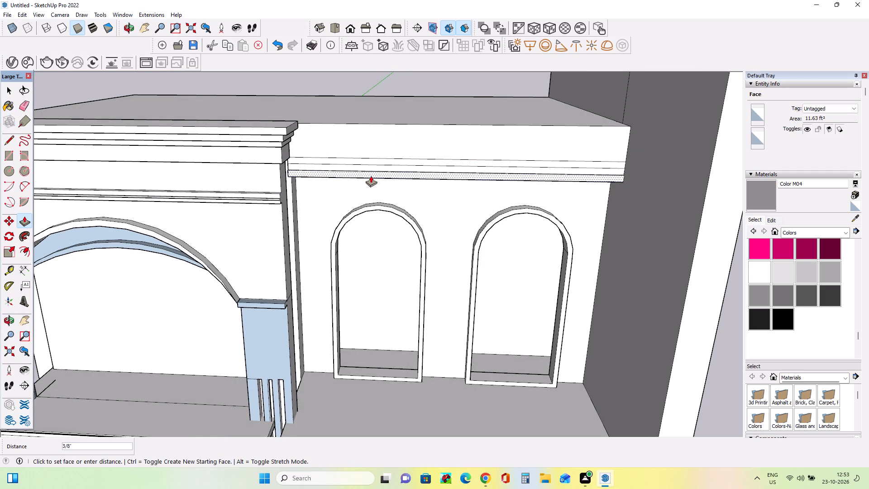
pyautogui.click(364, 167)
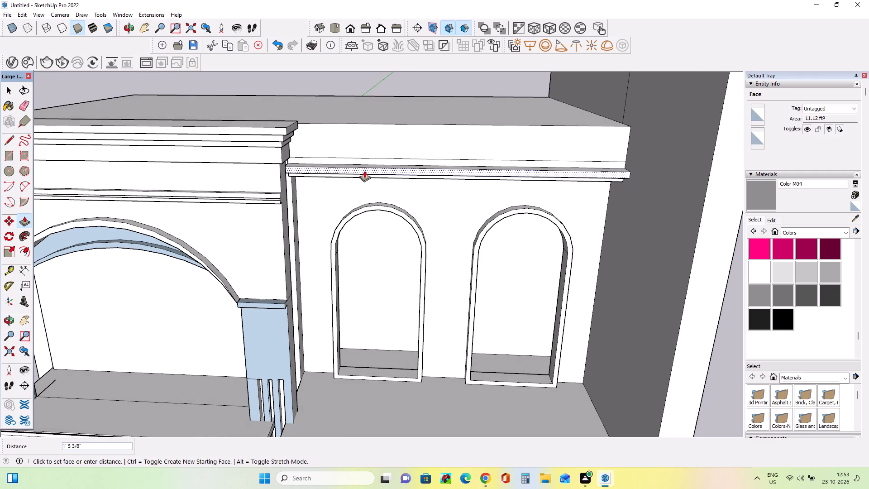
pyautogui.moveTo(360, 161); pyautogui.dragTo(360, 167)
# Push the moulding's middle strip back slightly and its top strip back about 11" to reduce the steps.
pyautogui.moveTo(389, 182); pyautogui.dragTo(420, 67, button='middle')
pyautogui.scroll(1, 403, 133)
pyautogui.scroll(-1, 403, 133)
pyautogui.scroll(4, 403, 133)
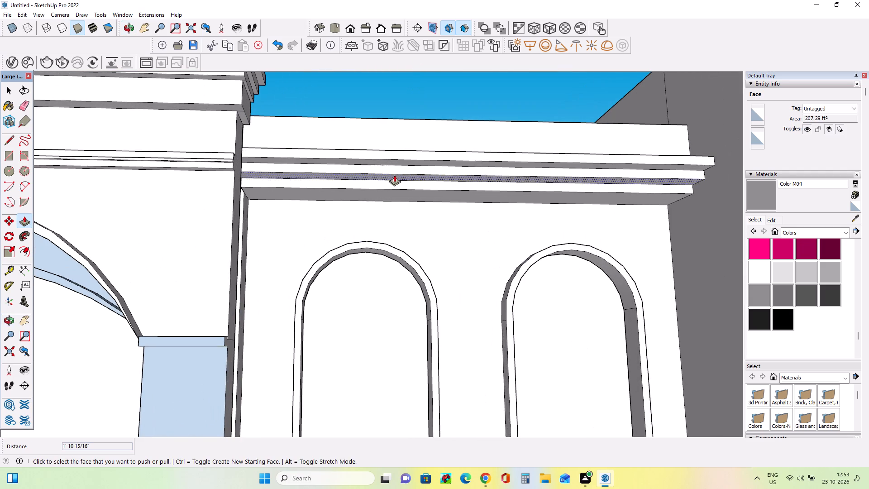
pyautogui.click(395, 169)
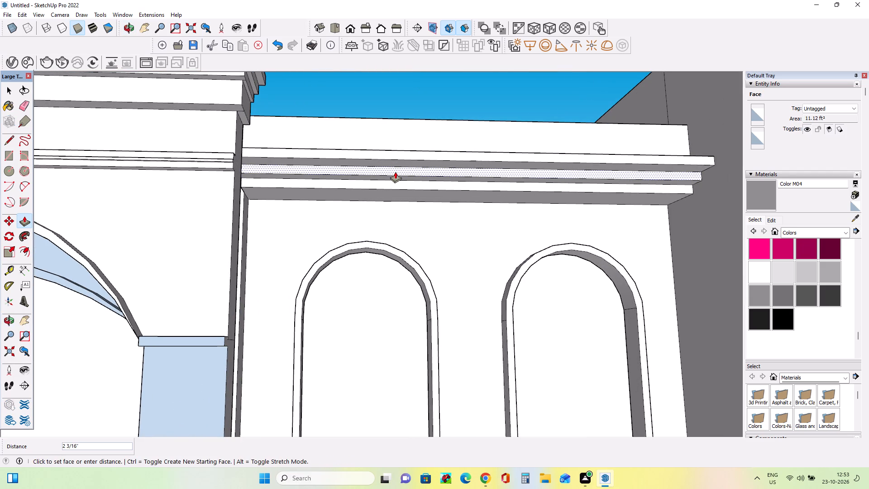
pyautogui.moveTo(392, 151); pyautogui.dragTo(393, 157)
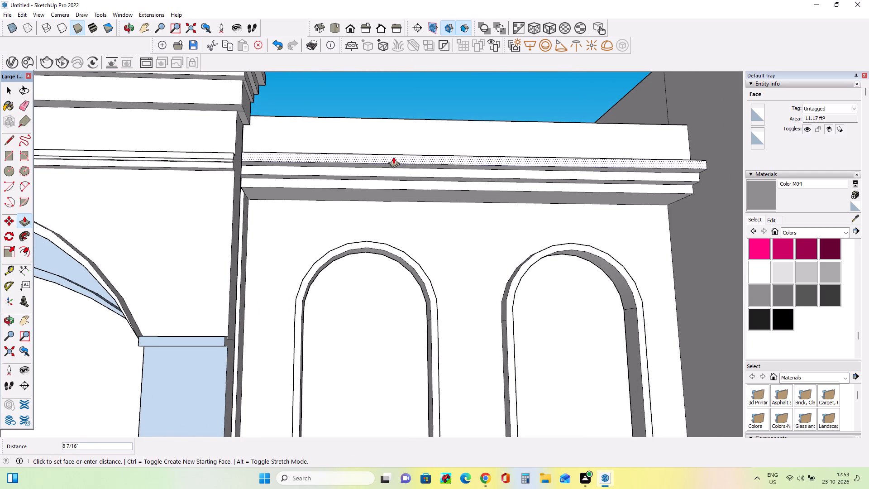
pyautogui.moveTo(393, 157); pyautogui.dragTo(394, 158)
# Examine the moulding beneath the tiled roof in the reference photo and compare it with the modelled stepped moulding.
pyautogui.moveTo(414, 175); pyautogui.dragTo(412, 237, button='middle')
pyautogui.scroll(-6, 412, 237)
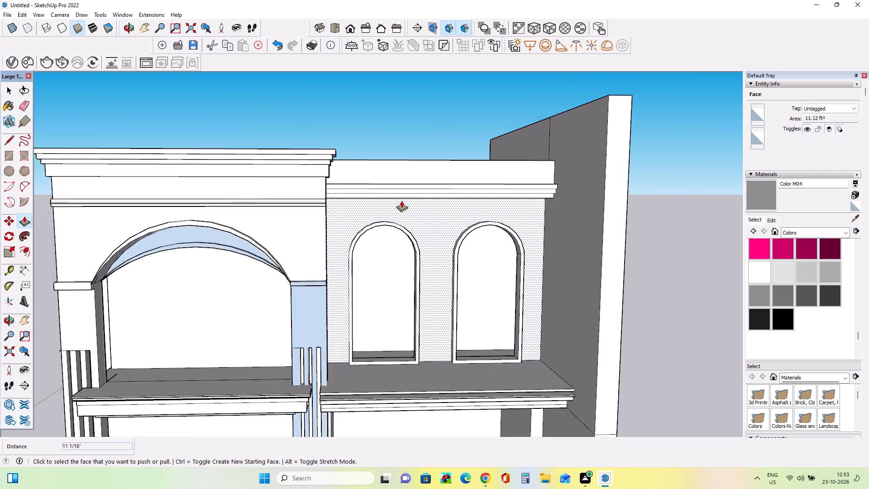
pyautogui.scroll(-7, 401, 201)
pyautogui.moveTo(479, 244); pyautogui.dragTo(458, 249, button='middle')
pyautogui.scroll(-1, 458, 249)
pyautogui.scroll(4, 190, 294)
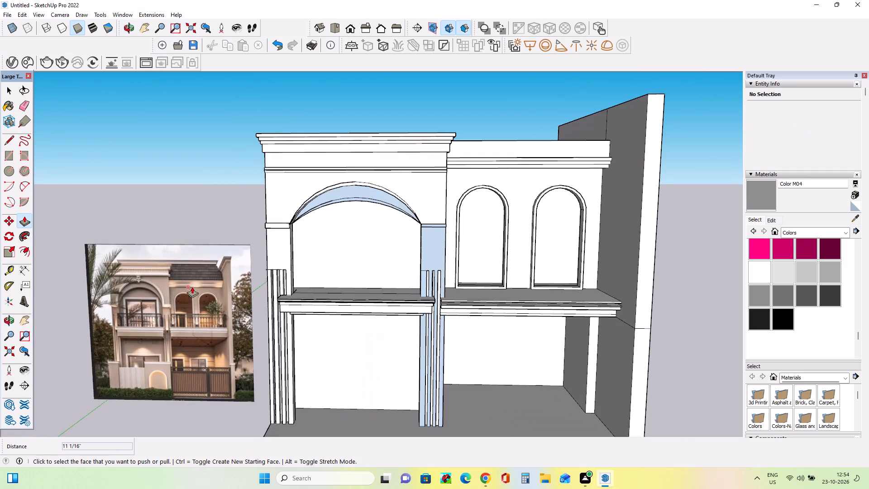
pyautogui.scroll(2, 192, 287)
pyautogui.scroll(-1, 193, 283)
pyautogui.scroll(3, 193, 282)
pyautogui.scroll(-1, 196, 283)
pyautogui.scroll(3, 196, 283)
pyautogui.scroll(-1, 197, 281)
pyautogui.scroll(7, 197, 280)
pyautogui.scroll(-1, 197, 275)
pyautogui.scroll(5, 197, 275)
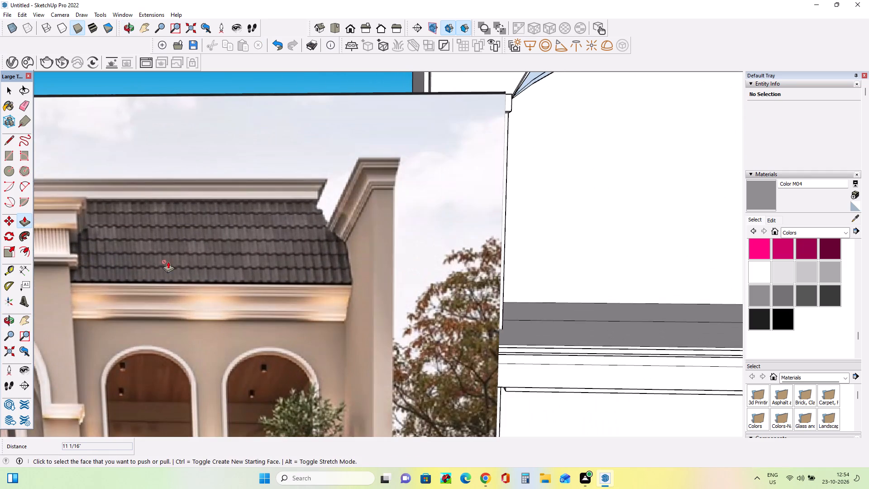
pyautogui.scroll(5, 293, 289)
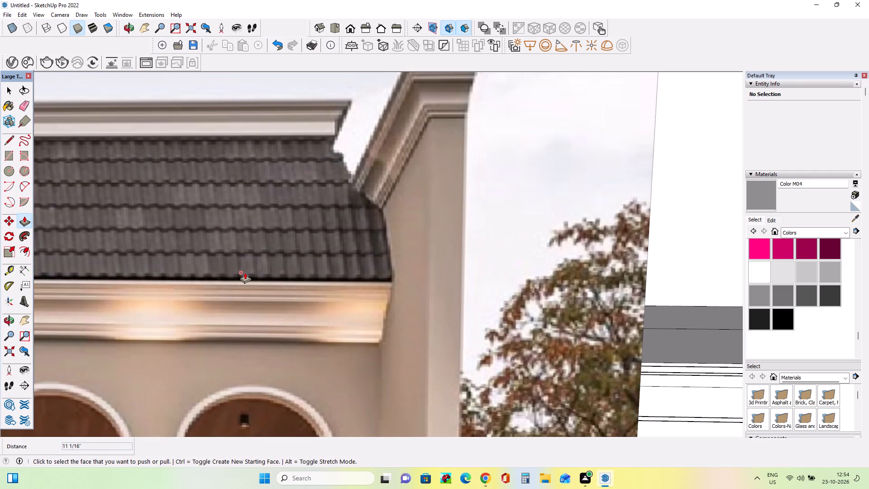
pyautogui.scroll(-17, 202, 277)
pyautogui.scroll(-5, 202, 277)
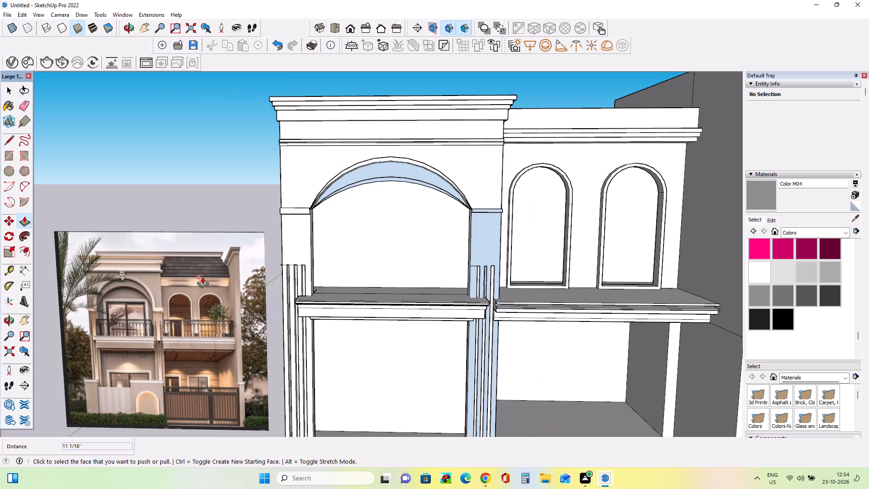
# Push the moulding's bottom and middle strips back, leaving the middle strip projecting slightly beyond the bottom one.
pyautogui.scroll(-8, 202, 277)
pyautogui.moveTo(500, 205); pyautogui.dragTo(438, 200, button='middle')
pyautogui.scroll(3, 394, 194)
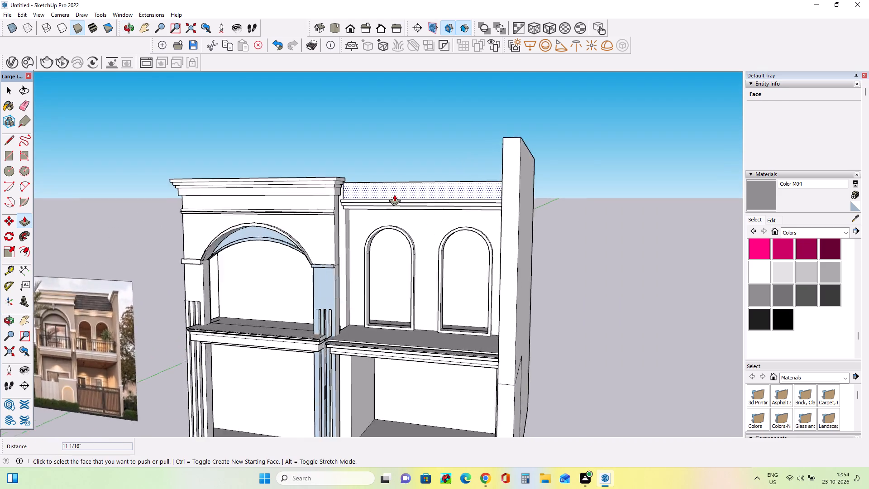
pyautogui.scroll(2, 394, 194)
pyautogui.scroll(-1, 394, 194)
pyautogui.scroll(3, 394, 194)
pyautogui.moveTo(375, 199); pyautogui.dragTo(471, 92, button='middle')
pyautogui.scroll(8, 469, 164)
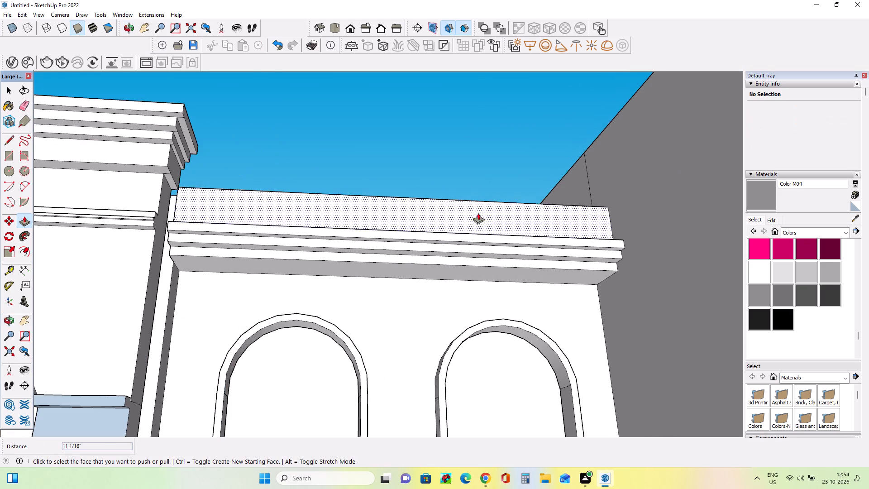
pyautogui.moveTo(506, 246); pyautogui.dragTo(504, 280, button='middle')
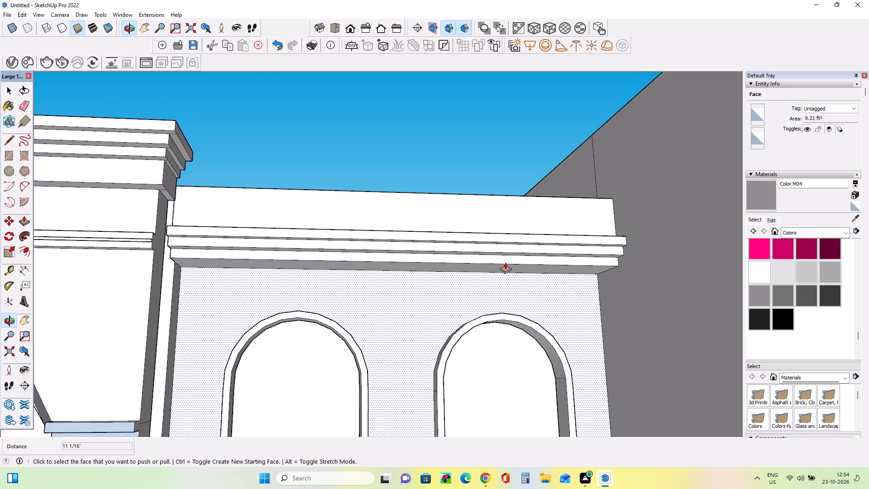
pyautogui.moveTo(506, 258); pyautogui.dragTo(507, 270)
pyautogui.moveTo(510, 247); pyautogui.dragTo(513, 256)
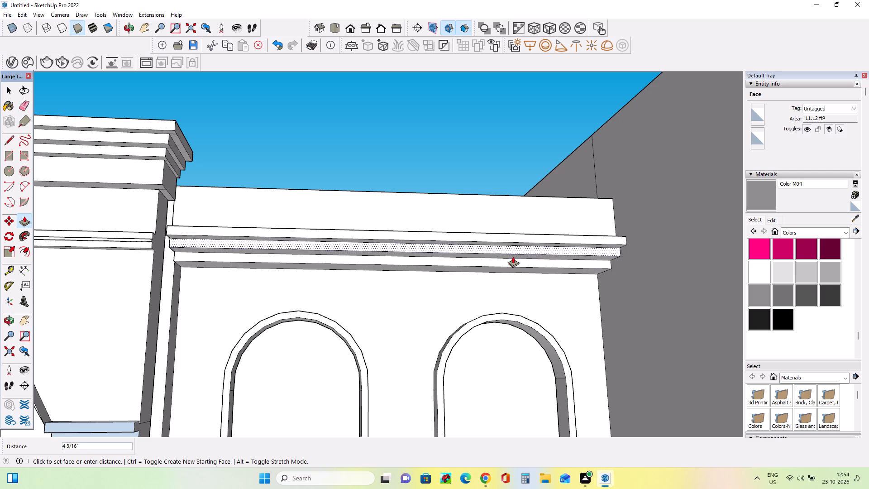
pyautogui.moveTo(513, 256); pyautogui.dragTo(513, 260)
pyautogui.scroll(5, 506, 250)
pyautogui.moveTo(506, 252); pyautogui.dragTo(506, 253)
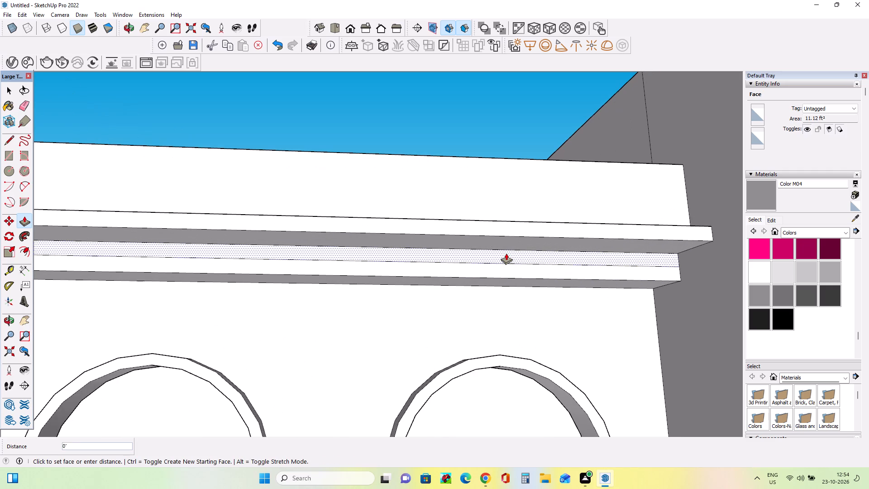
pyautogui.moveTo(506, 253); pyautogui.dragTo(513, 254)
# Push the moulding's top strip back about 1' 5", then pull it out about 6" flush with the band above.
pyautogui.moveTo(506, 225); pyautogui.dragTo(509, 234)
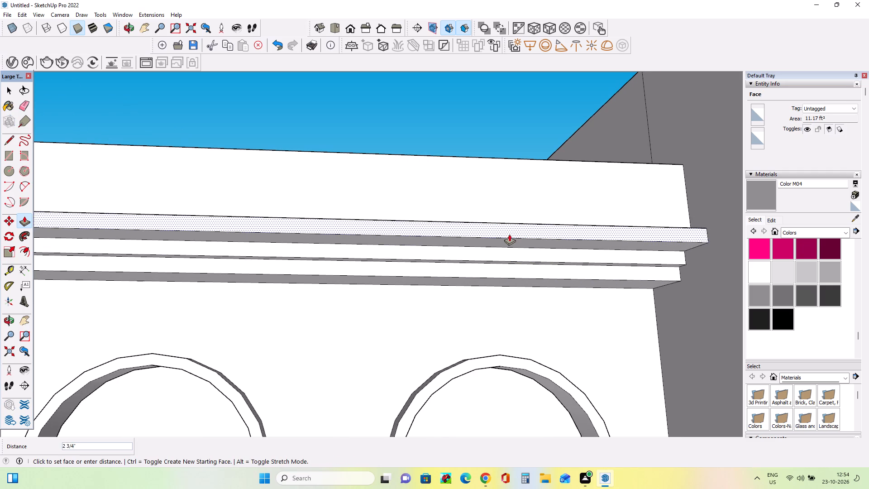
pyautogui.moveTo(509, 234); pyautogui.dragTo(522, 248)
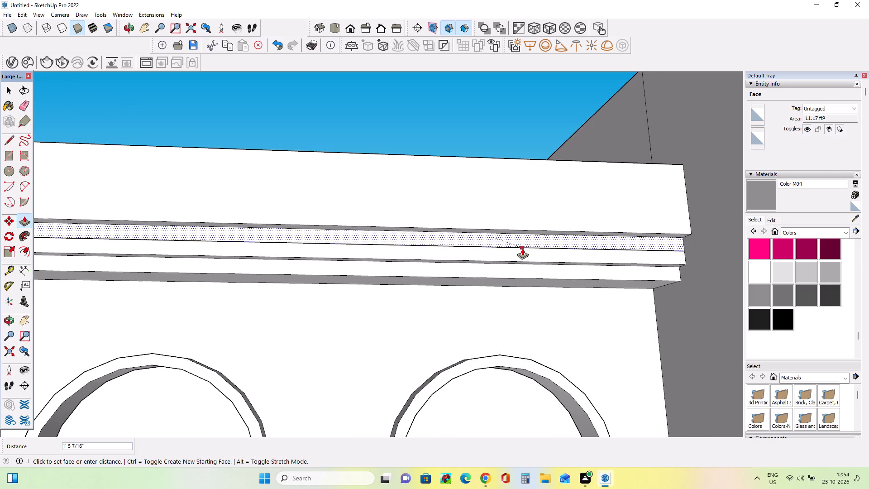
pyautogui.moveTo(522, 248); pyautogui.dragTo(539, 252)
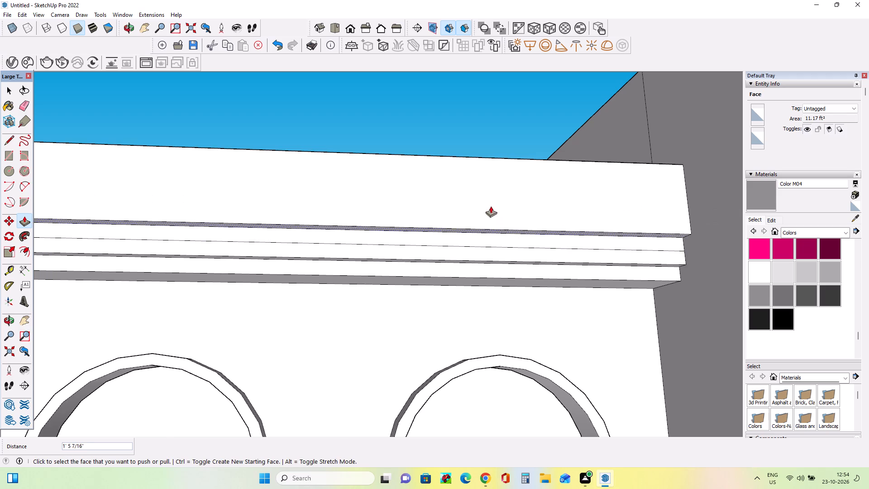
pyautogui.scroll(-4, 490, 204)
pyautogui.moveTo(506, 233); pyautogui.dragTo(545, 360, button='middle')
pyautogui.moveTo(506, 218); pyautogui.dragTo(509, 219)
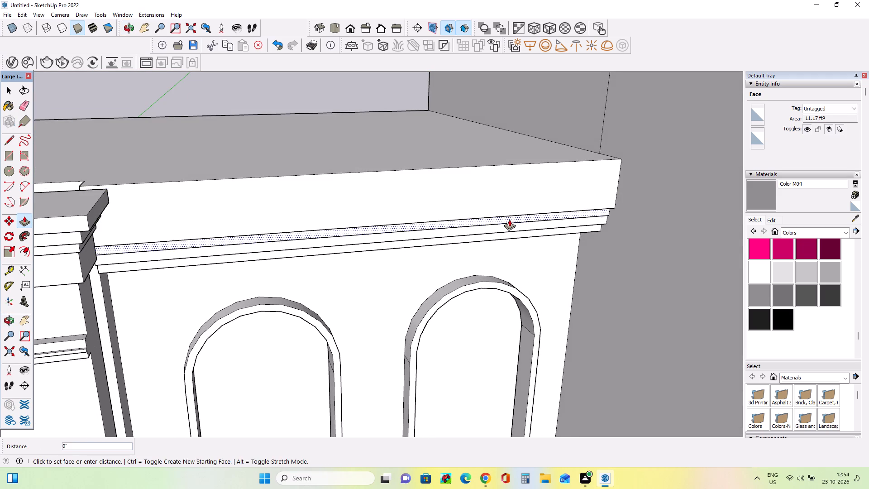
pyautogui.moveTo(509, 219); pyautogui.dragTo(511, 221)
pyautogui.moveTo(570, 232); pyautogui.dragTo(524, 236, button='middle')
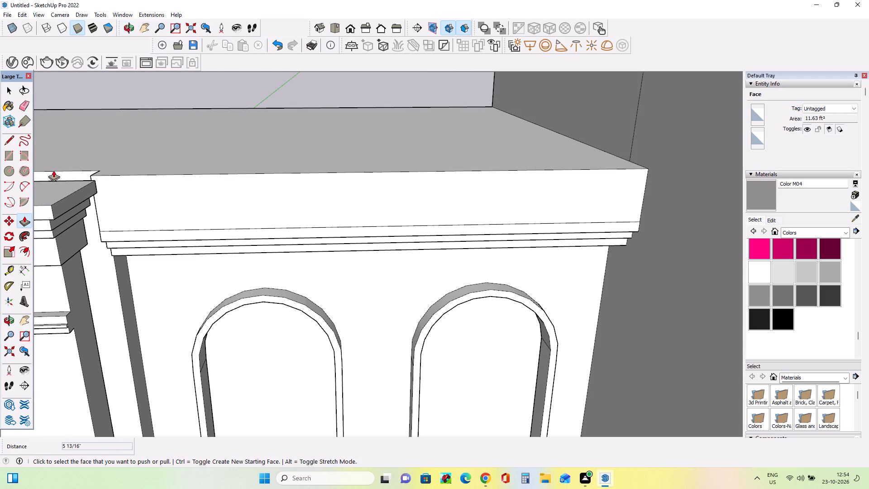
# Draw a rectangle about 23' 11" by 11 1/2" across the band's front face, directly above the moulding's top strip.
pyautogui.click(7, 156)
pyautogui.click(100, 230)
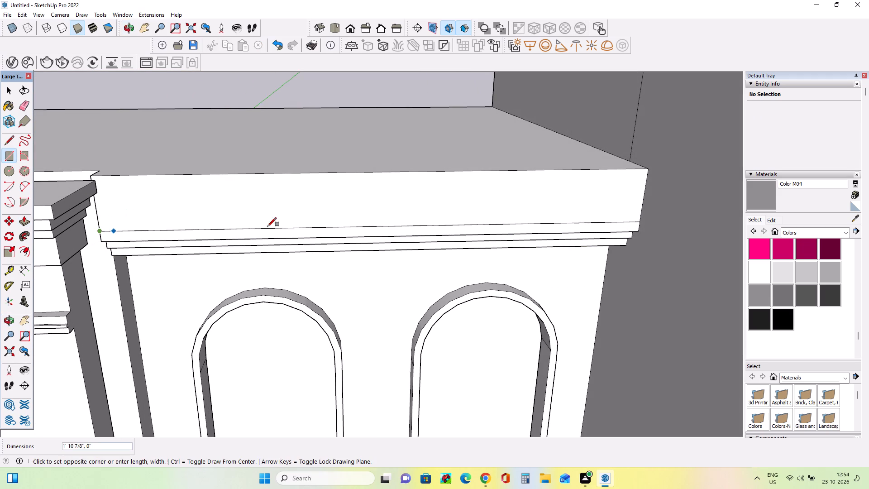
pyautogui.click(646, 201)
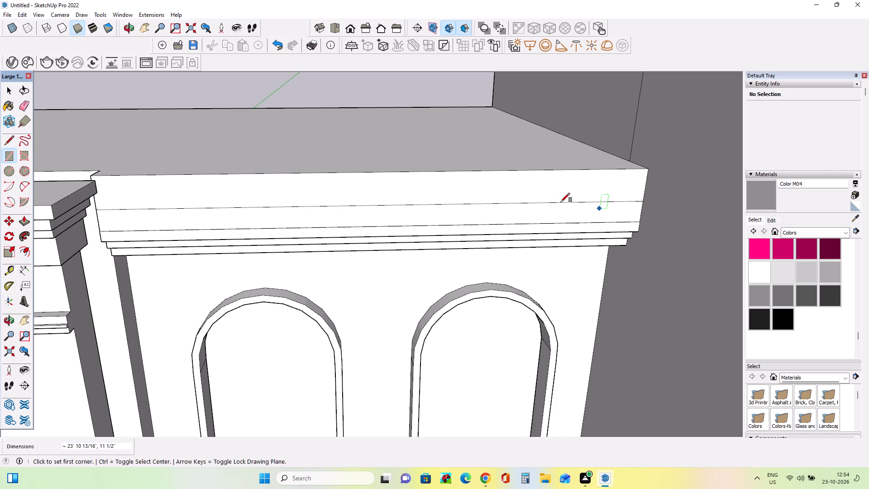
# Draw a narrow rectangle about 23' 11" by 3" across the band, directly above the previous rectangle.
pyautogui.moveTo(560, 202); pyautogui.dragTo(559, 221, button='middle')
pyautogui.click(10, 156)
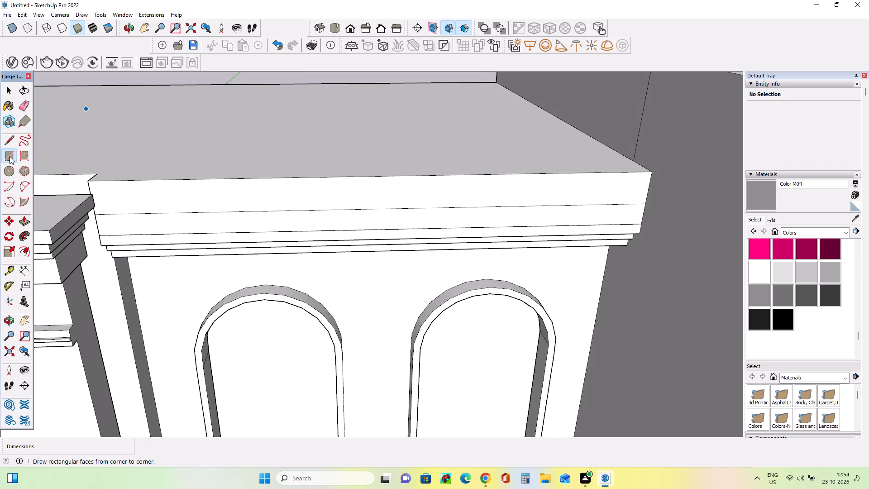
pyautogui.click(93, 216)
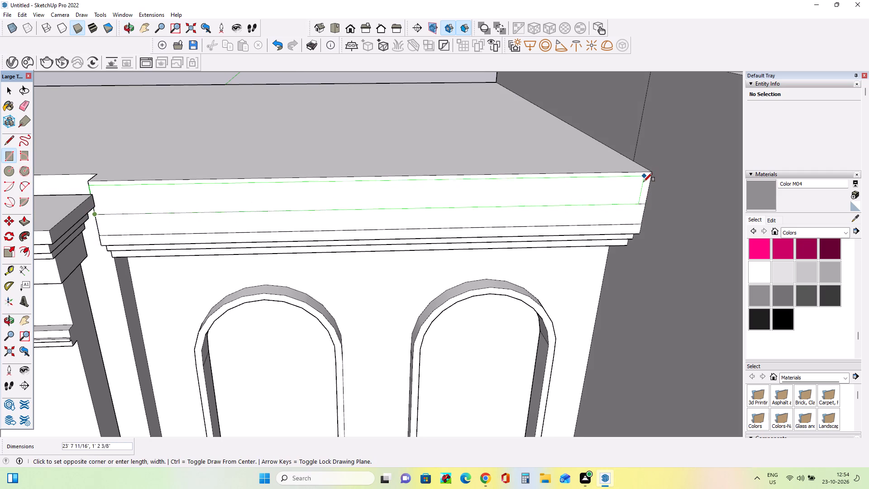
pyautogui.scroll(5, 650, 195)
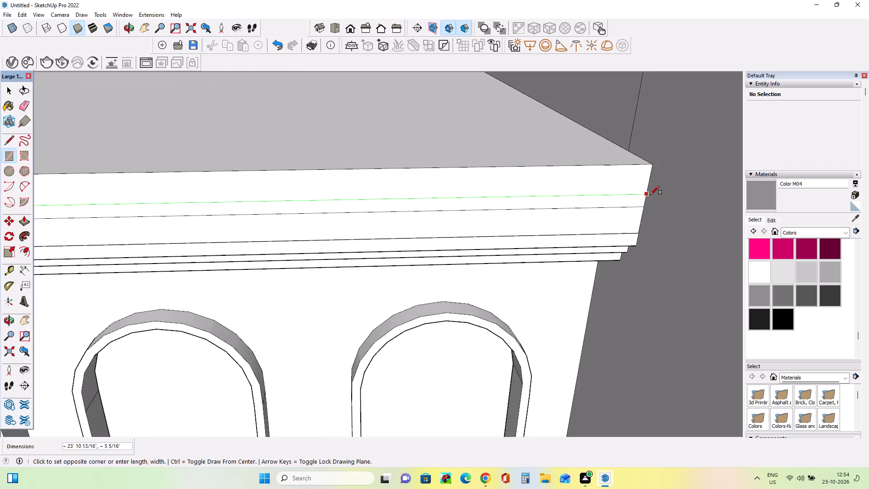
pyautogui.scroll(2, 650, 195)
pyautogui.click(645, 202)
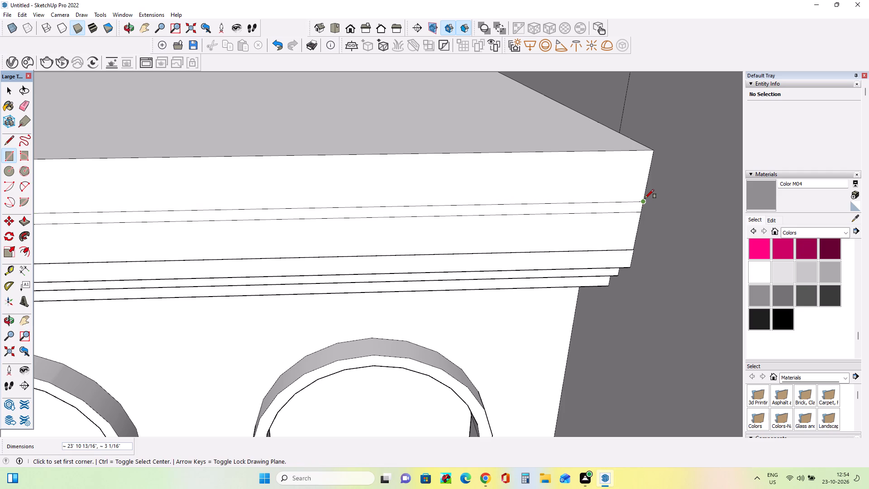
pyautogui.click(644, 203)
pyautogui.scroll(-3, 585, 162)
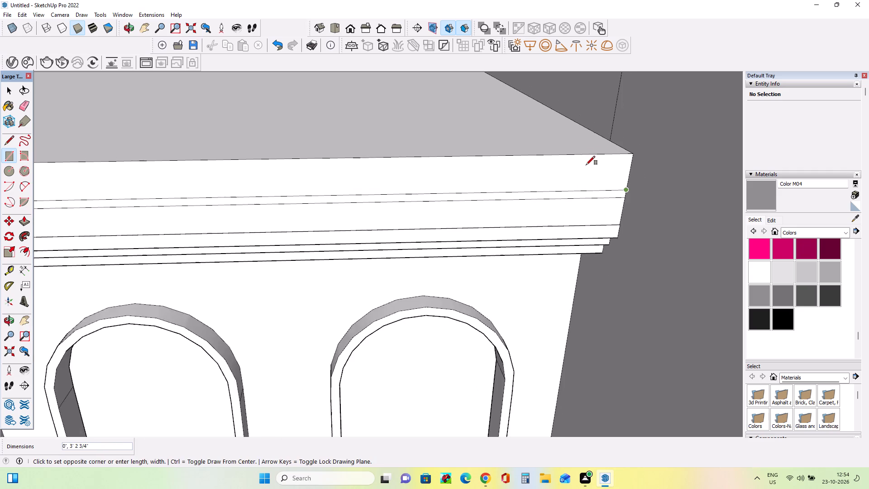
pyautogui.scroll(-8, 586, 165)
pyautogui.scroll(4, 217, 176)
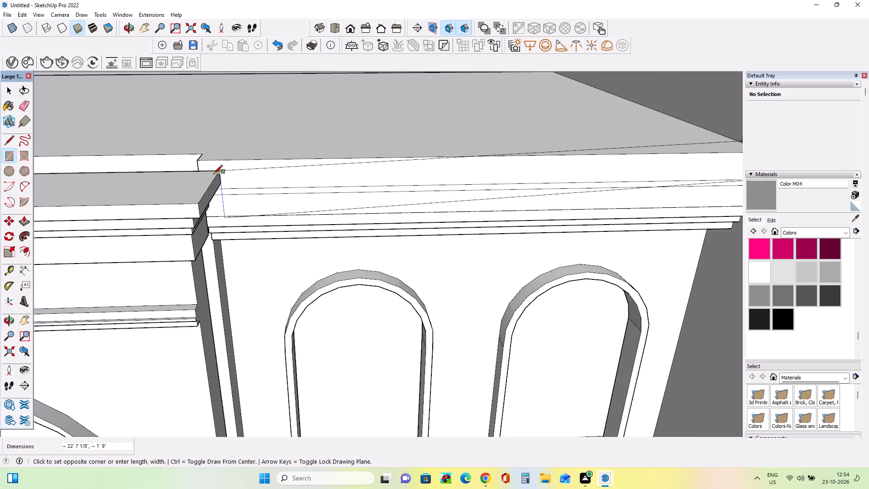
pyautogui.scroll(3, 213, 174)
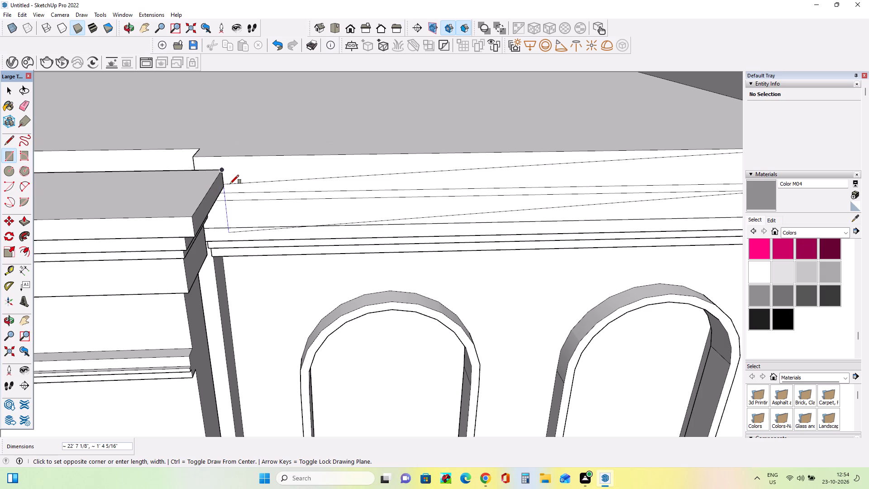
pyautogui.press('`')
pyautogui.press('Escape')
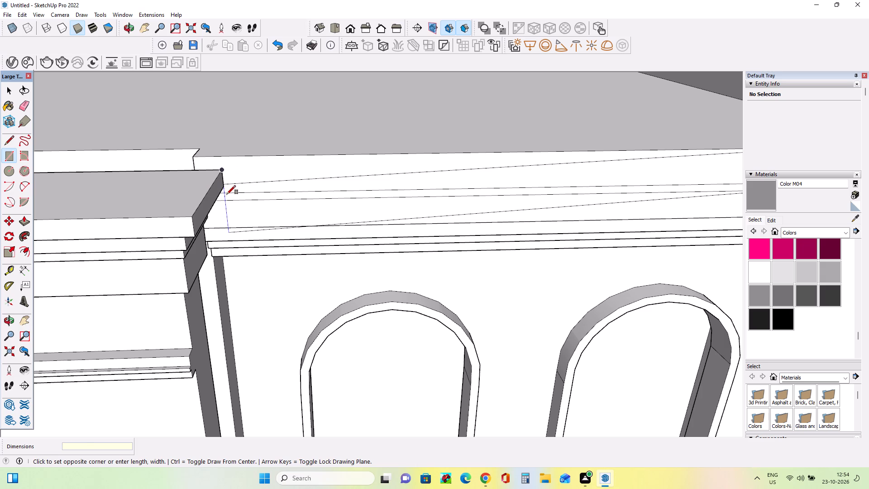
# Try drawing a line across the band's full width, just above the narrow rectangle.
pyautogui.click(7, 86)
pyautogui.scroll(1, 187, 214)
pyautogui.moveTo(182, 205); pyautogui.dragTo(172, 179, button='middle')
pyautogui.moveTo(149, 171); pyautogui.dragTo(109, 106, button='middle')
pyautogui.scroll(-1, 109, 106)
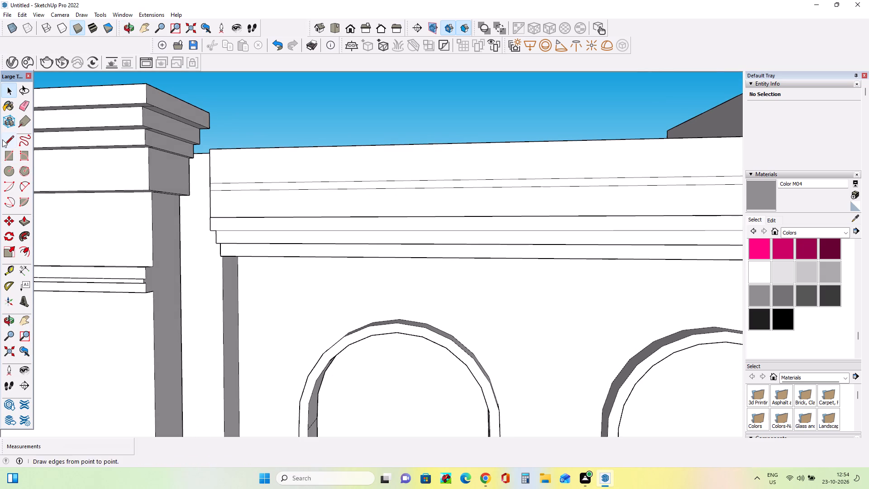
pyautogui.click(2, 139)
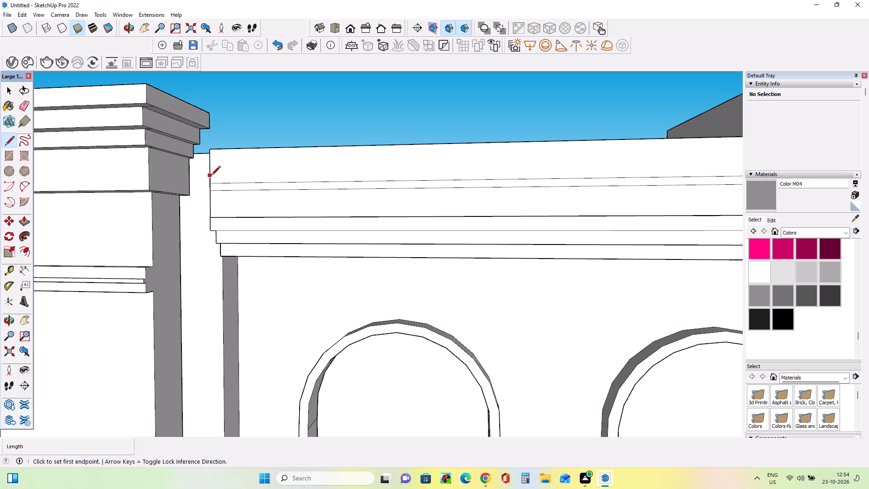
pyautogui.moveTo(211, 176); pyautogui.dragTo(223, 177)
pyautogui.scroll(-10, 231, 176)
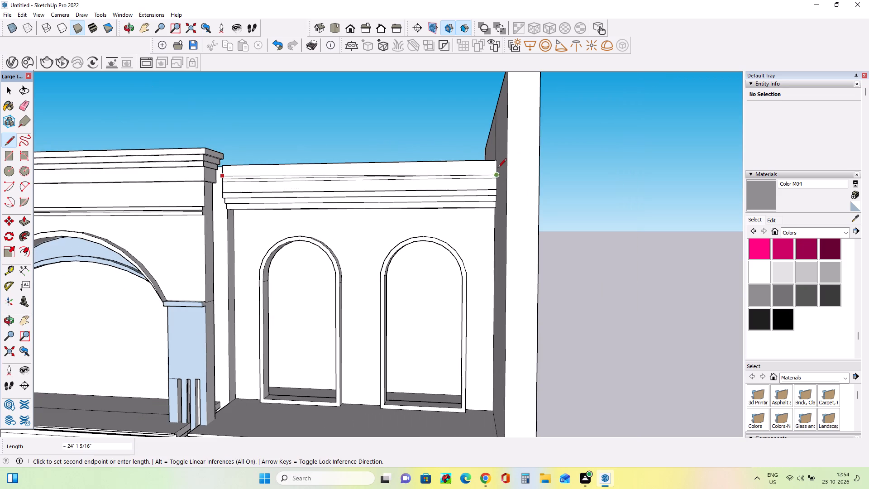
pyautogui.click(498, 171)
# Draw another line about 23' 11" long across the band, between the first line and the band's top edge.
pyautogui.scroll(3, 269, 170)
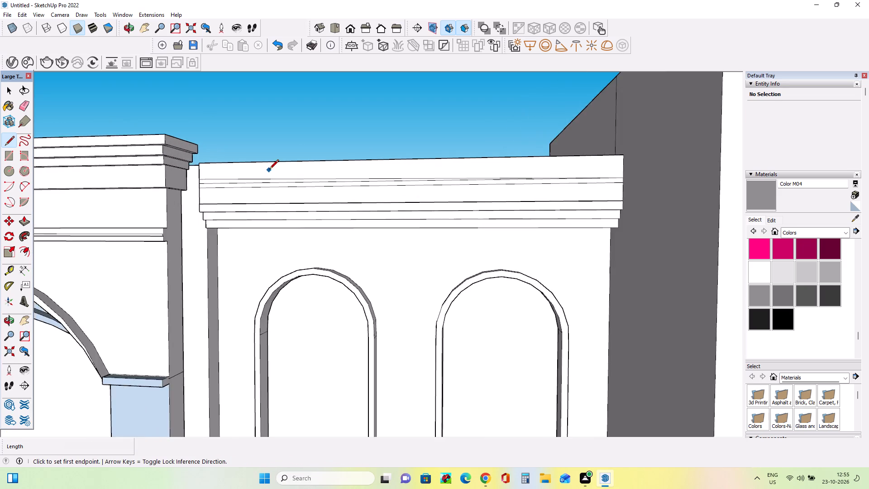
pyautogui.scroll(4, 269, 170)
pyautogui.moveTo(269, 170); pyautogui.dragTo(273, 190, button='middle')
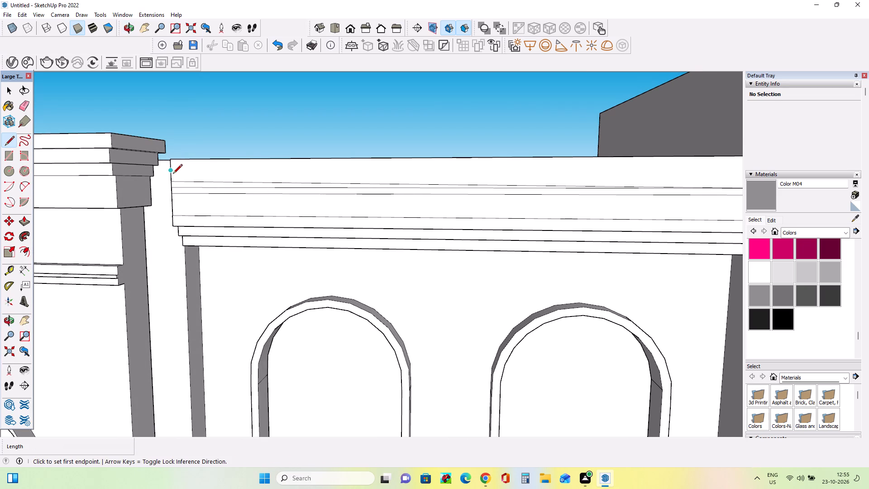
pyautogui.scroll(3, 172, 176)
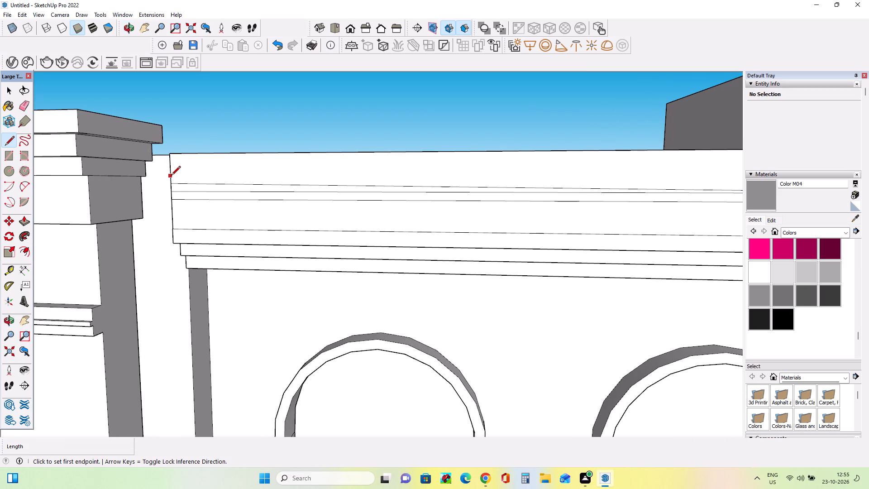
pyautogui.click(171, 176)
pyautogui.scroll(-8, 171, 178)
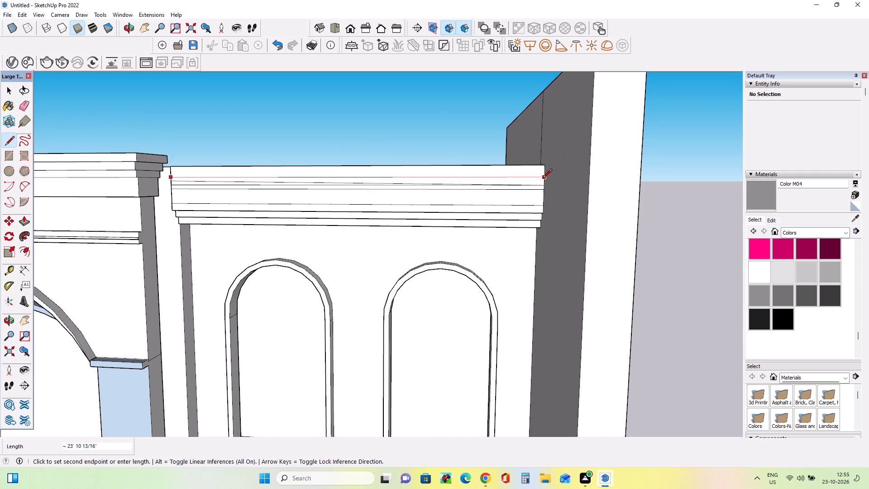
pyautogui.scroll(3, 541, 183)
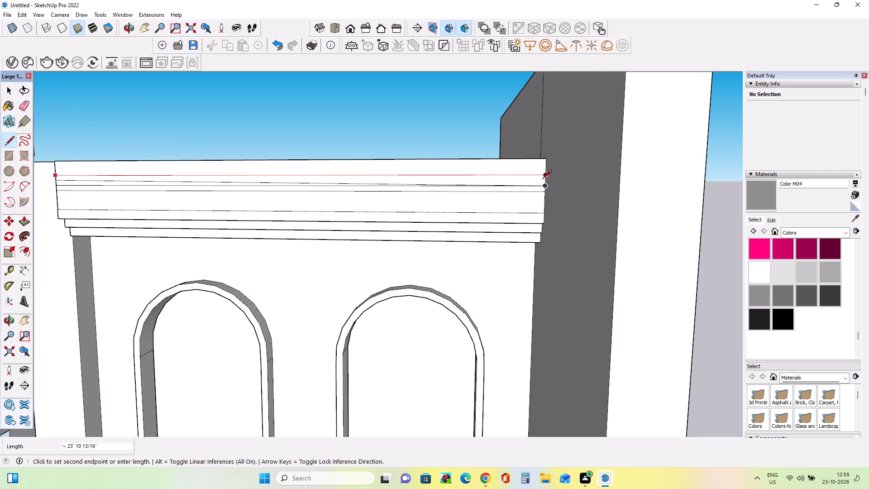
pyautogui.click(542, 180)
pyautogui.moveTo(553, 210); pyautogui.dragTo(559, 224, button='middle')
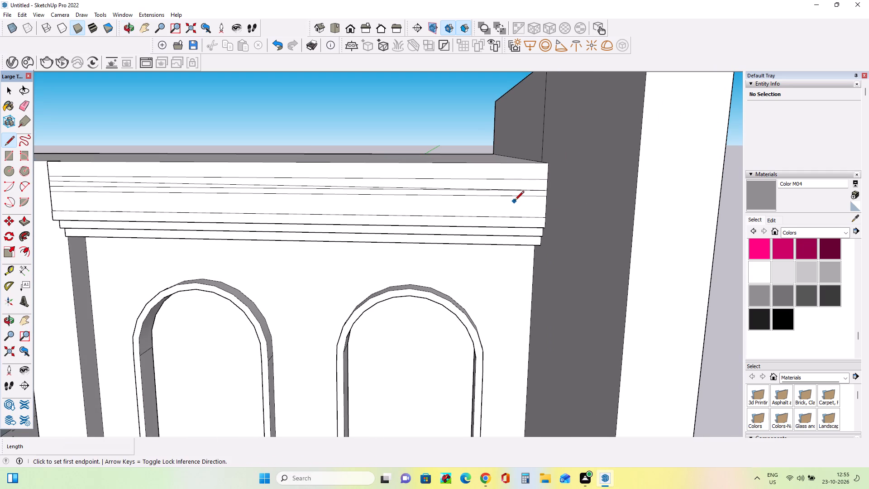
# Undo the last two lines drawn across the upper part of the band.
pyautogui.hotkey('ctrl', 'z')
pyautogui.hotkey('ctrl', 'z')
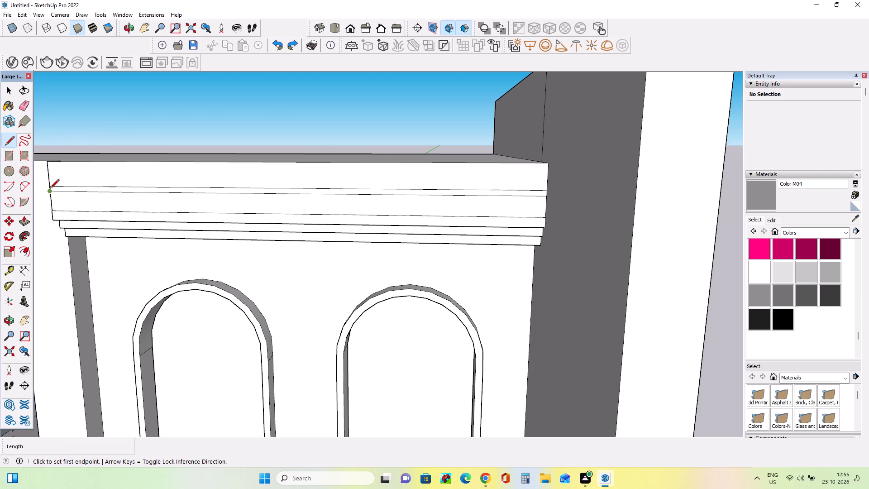
# Draw two lines about 23' 11" long across the band's full width, one above the other, above the existing narrow rectangle.
pyautogui.click(50, 180)
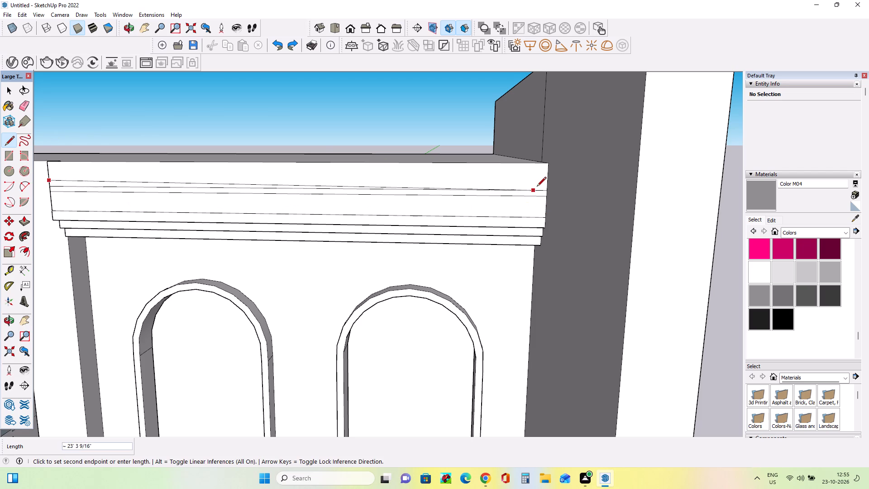
pyautogui.click(550, 184)
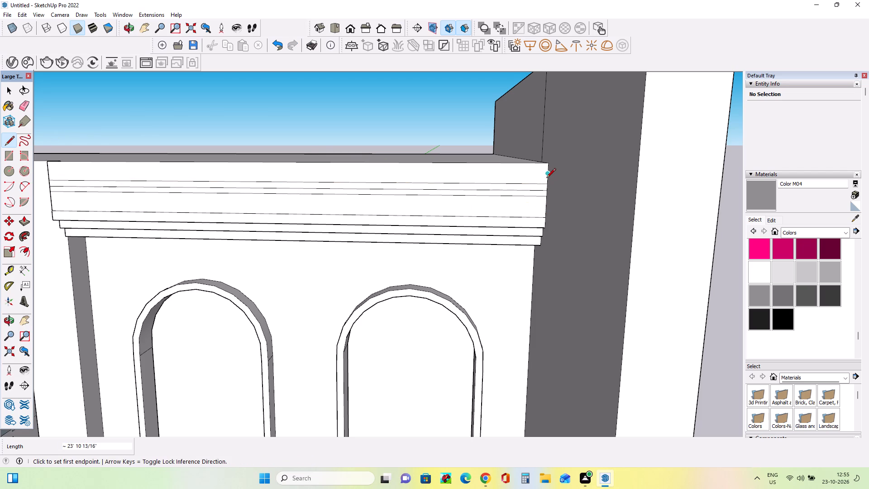
pyautogui.scroll(4, 546, 178)
pyautogui.click(548, 178)
pyautogui.scroll(-8, 323, 173)
pyautogui.click(79, 171)
# Push the lowest of the three narrow strips in the band's upper part inward about 3 13/16".
pyautogui.moveTo(175, 202); pyautogui.dragTo(191, 206, button='middle')
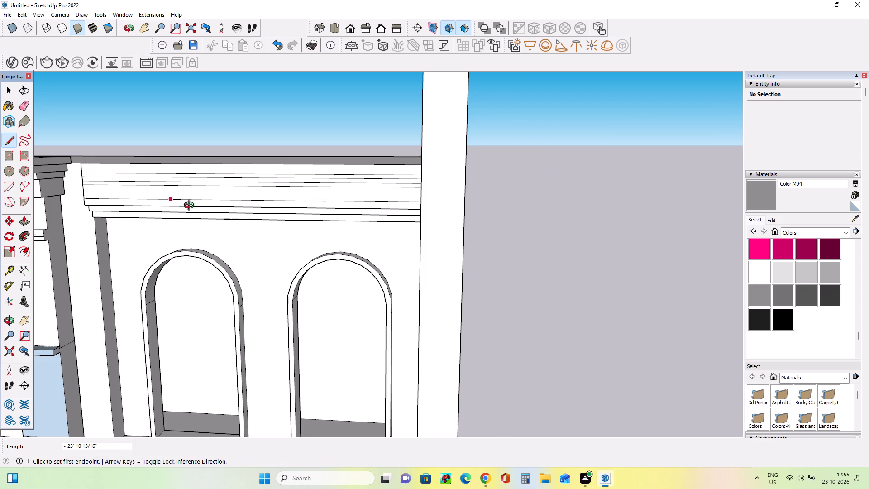
pyautogui.moveTo(191, 206); pyautogui.dragTo(212, 210, button='middle')
pyautogui.click(21, 221)
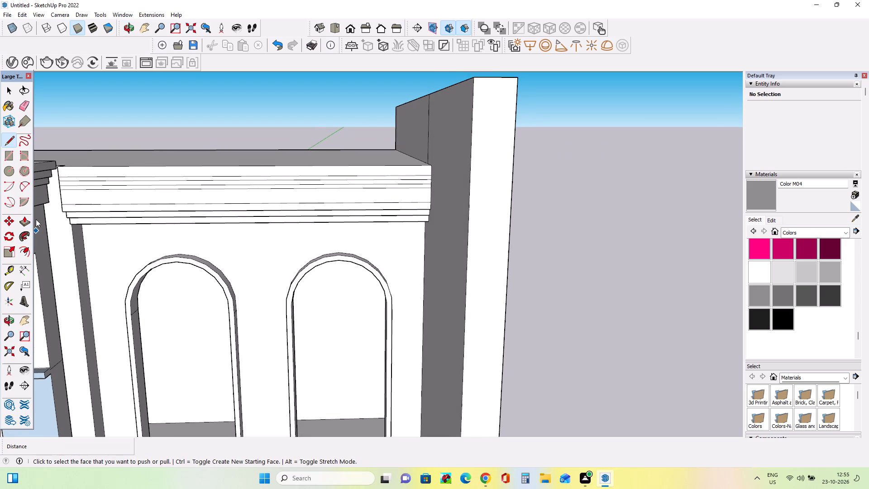
pyautogui.scroll(5, 103, 187)
pyautogui.moveTo(103, 187); pyautogui.dragTo(103, 187)
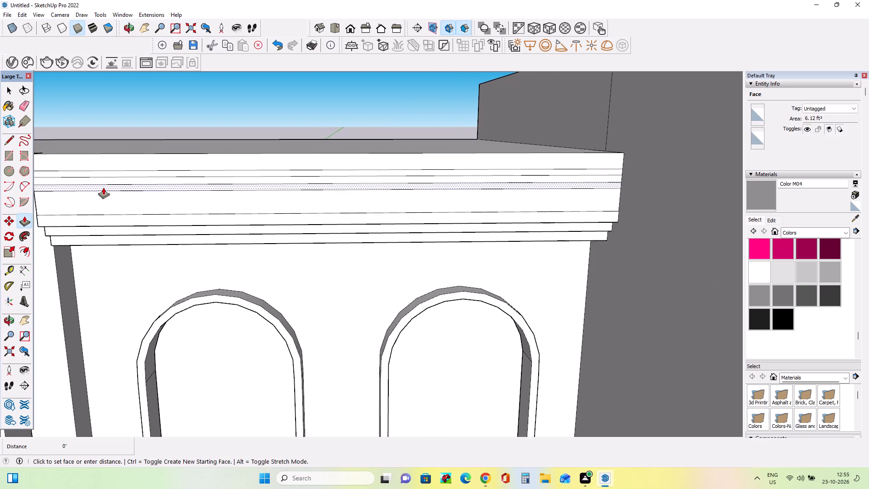
pyautogui.moveTo(103, 187); pyautogui.dragTo(107, 188)
# Pull the strip along the band's bottom edge outward about 2 1/4".
pyautogui.moveTo(316, 235); pyautogui.dragTo(444, 224, button='middle')
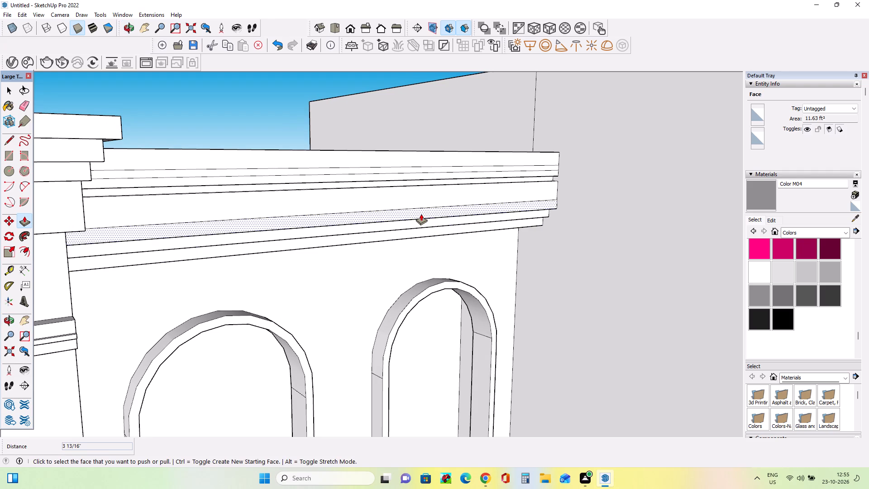
pyautogui.click(421, 214)
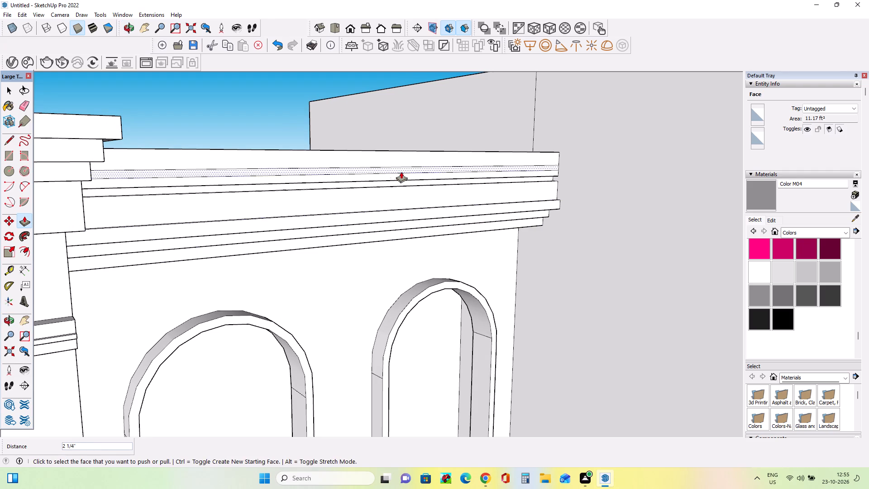
# Pull out the two narrow strips just below the band's top strip, the upper one about 7 1/8".
pyautogui.moveTo(397, 176); pyautogui.dragTo(402, 178)
pyautogui.click(401, 167)
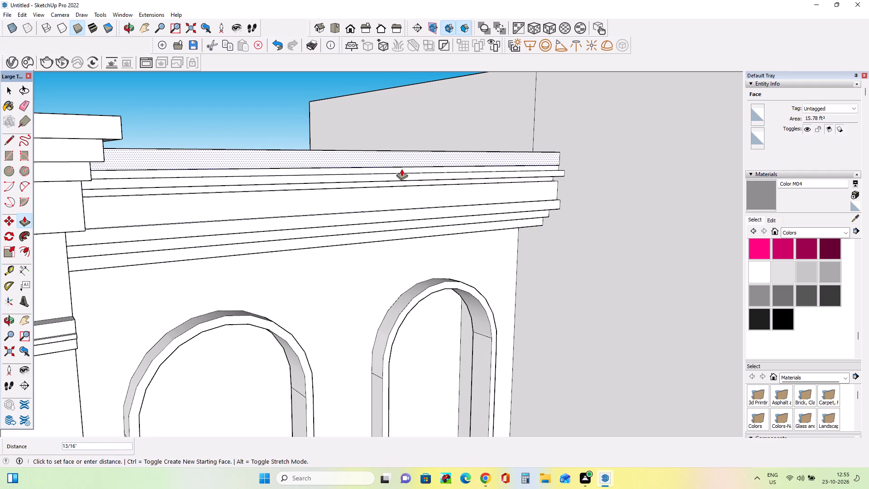
pyautogui.press('Escape')
pyautogui.moveTo(402, 172); pyautogui.dragTo(411, 176)
# Push the broad central face of the band inward about 8 13/16".
pyautogui.moveTo(421, 210); pyautogui.dragTo(269, 167, button='middle')
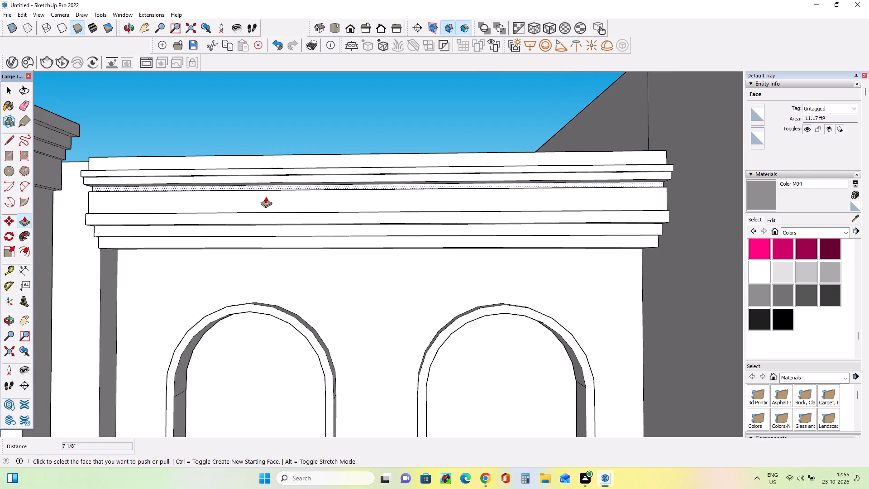
pyautogui.moveTo(266, 197); pyautogui.dragTo(271, 197)
# Push the roof's top face down about 1' 2 1/2", level with the top of the uppermost projecting strip.
pyautogui.moveTo(347, 223); pyautogui.dragTo(376, 241, button='middle')
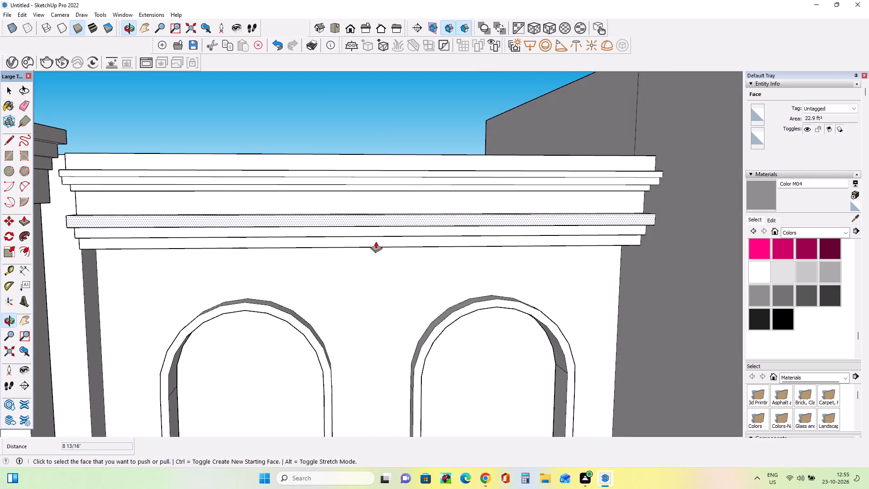
pyautogui.moveTo(376, 241); pyautogui.dragTo(377, 254, button='middle')
pyautogui.moveTo(389, 143); pyautogui.dragTo(391, 229, button='middle')
pyautogui.moveTo(360, 140); pyautogui.dragTo(362, 180)
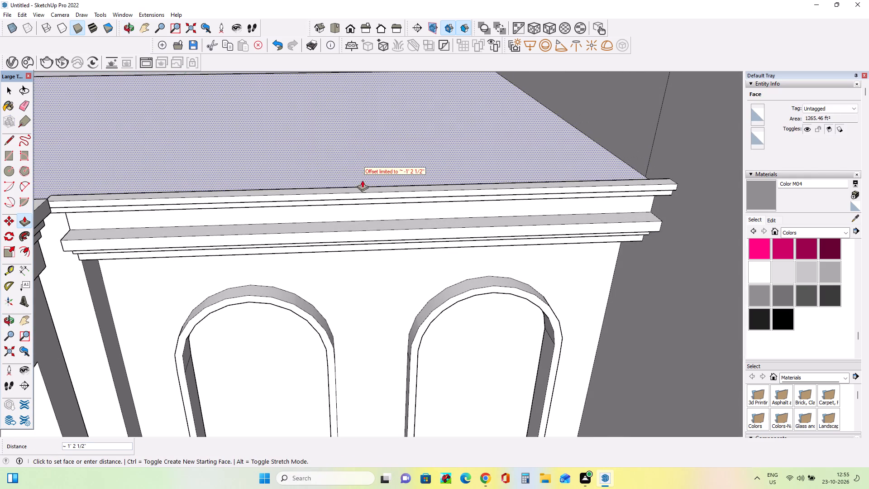
pyautogui.moveTo(362, 180); pyautogui.dragTo(335, 186)
# Push/Pull the projecting strip just below the recessed central face by about 1 3/16".
pyautogui.moveTo(299, 198); pyautogui.dragTo(315, 86, button='middle')
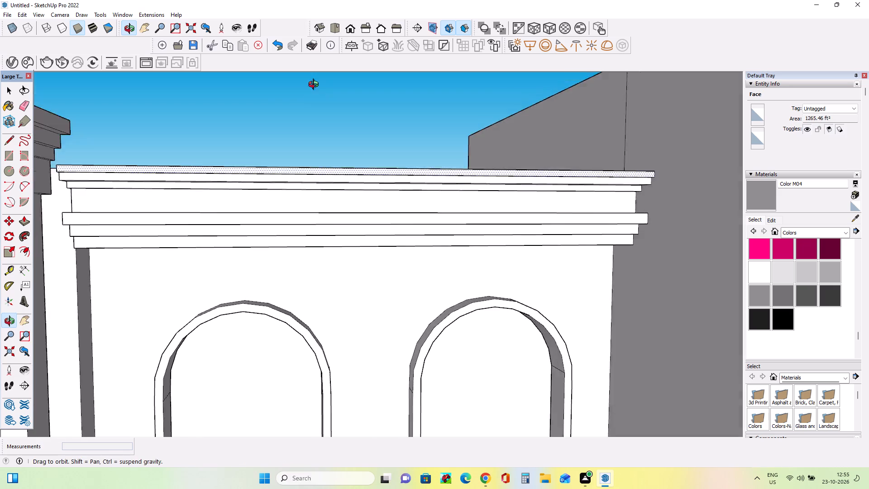
pyautogui.moveTo(315, 86); pyautogui.dragTo(319, 74, button='middle')
pyautogui.scroll(3, 234, 211)
pyautogui.moveTo(231, 212); pyautogui.dragTo(237, 210)
# Push up the undersides of the three lower mouldings, from top to bottom about 3 1/8", 4 7/8" and 7 7/8".
pyautogui.moveTo(240, 218); pyautogui.dragTo(277, 115, button='middle')
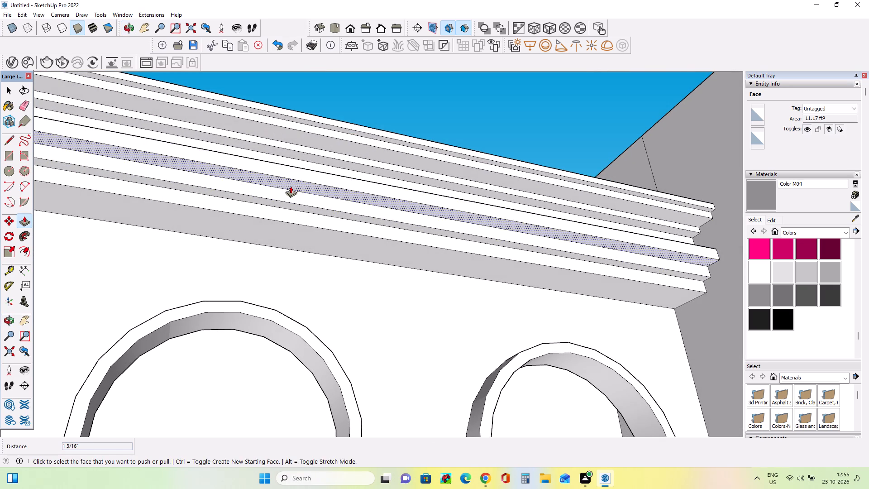
pyautogui.moveTo(291, 184); pyautogui.dragTo(293, 177)
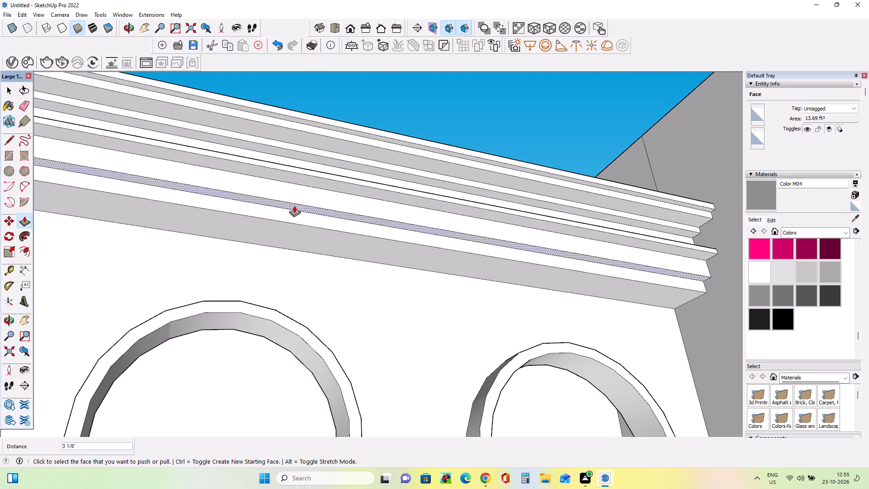
pyautogui.moveTo(294, 207); pyautogui.dragTo(296, 197)
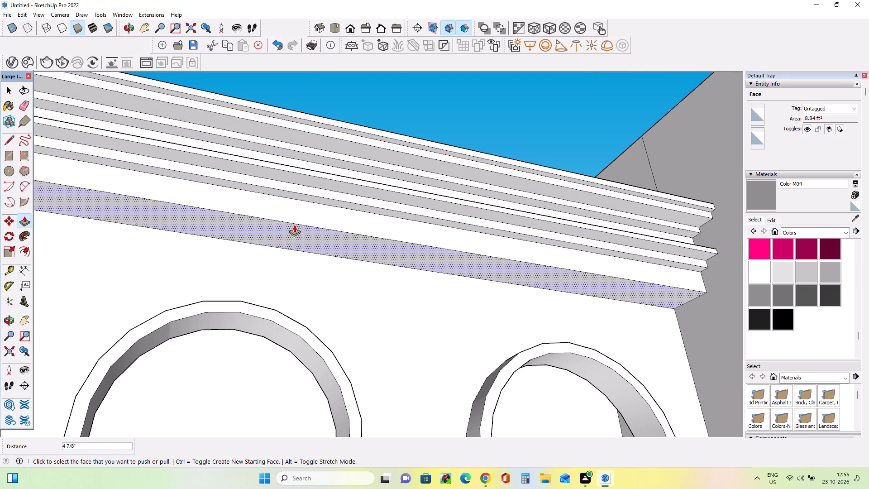
pyautogui.moveTo(294, 229); pyautogui.dragTo(296, 211)
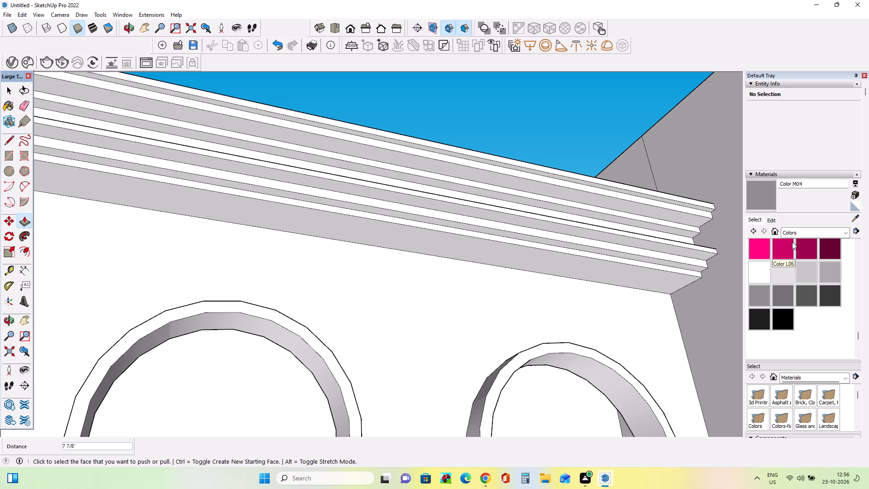
# Push the uppermost of the three lower mouldings back about 8 3/4" toward the recessed central face.
pyautogui.scroll(-3, 387, 228)
pyautogui.moveTo(474, 232); pyautogui.dragTo(256, 324, button='middle')
pyautogui.scroll(4, 221, 204)
pyautogui.click(220, 227)
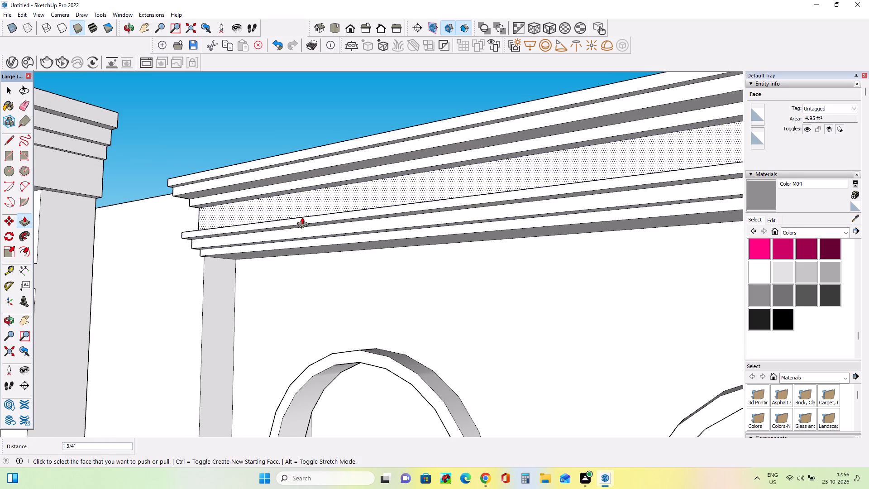
pyautogui.moveTo(308, 220); pyautogui.dragTo(349, 235, button='middle')
pyautogui.moveTo(298, 219); pyautogui.dragTo(302, 219)
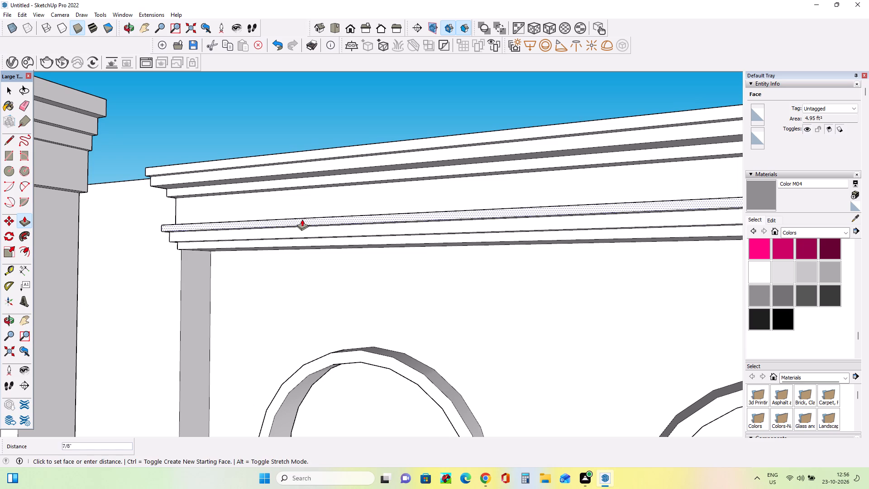
pyautogui.moveTo(302, 219); pyautogui.dragTo(312, 219)
# Push the middle one of the three lower mouldings inward about 3 7/16".
pyautogui.moveTo(313, 243); pyautogui.dragTo(338, 327, button='middle')
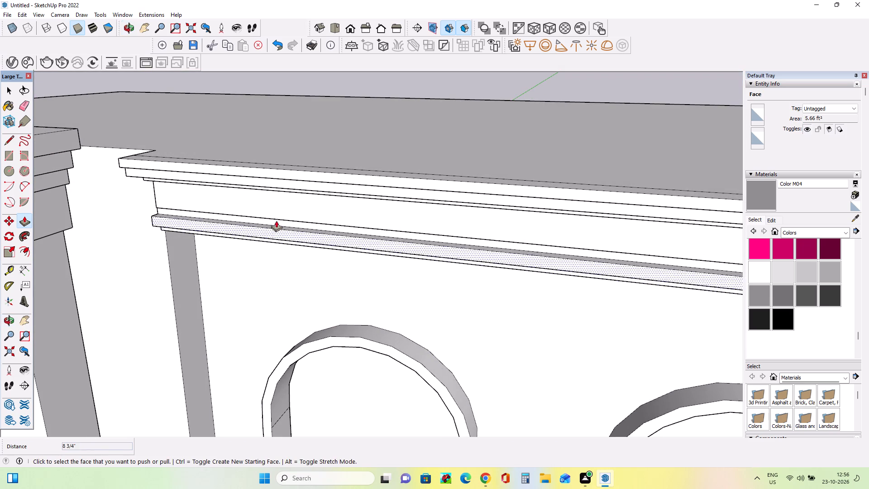
pyautogui.click(282, 234)
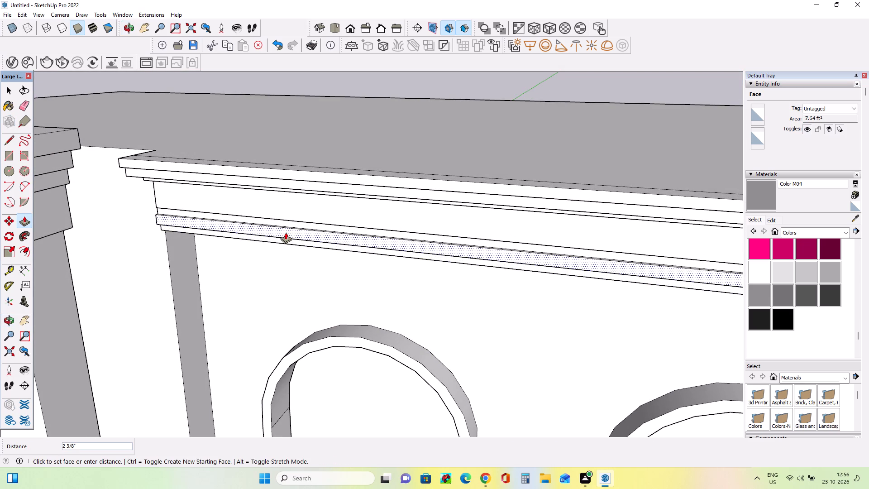
pyautogui.moveTo(280, 240); pyautogui.dragTo(275, 243)
# Fine-tune the depths of the upper two of the three lower mouldings, shifting the middle one about 5/16".
pyautogui.moveTo(229, 231); pyautogui.dragTo(343, 241, button='middle')
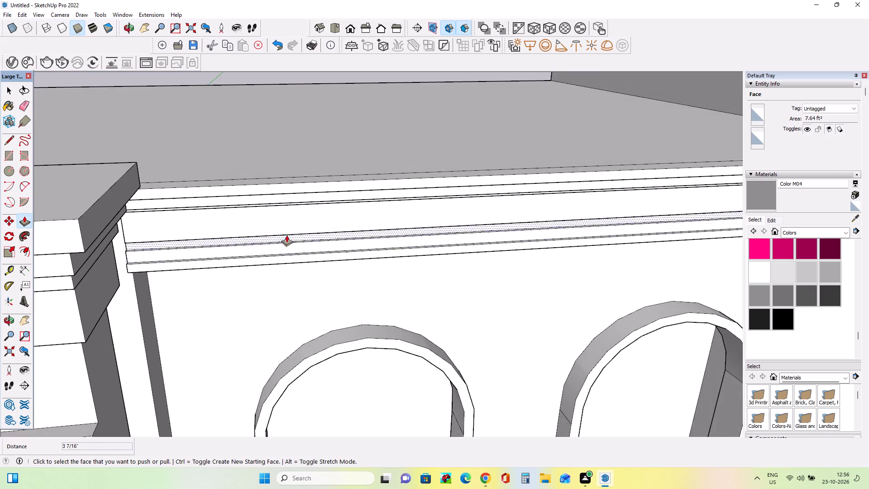
pyautogui.scroll(-1, 274, 231)
pyautogui.scroll(1, 274, 231)
pyautogui.scroll(-1, 274, 231)
pyautogui.scroll(1, 274, 231)
pyautogui.moveTo(273, 239); pyautogui.dragTo(247, 239, button='middle')
pyautogui.scroll(4, 243, 239)
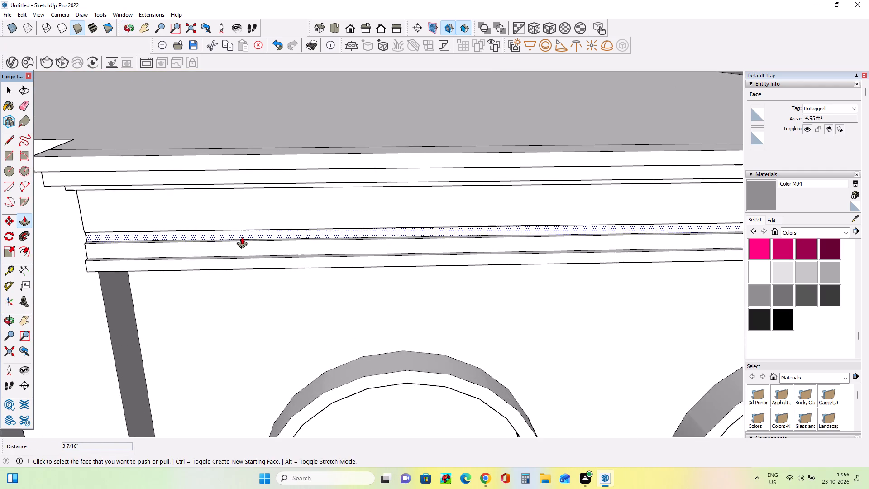
pyautogui.scroll(2, 242, 237)
pyautogui.moveTo(242, 237); pyautogui.dragTo(232, 273, button='middle')
pyautogui.click(239, 252)
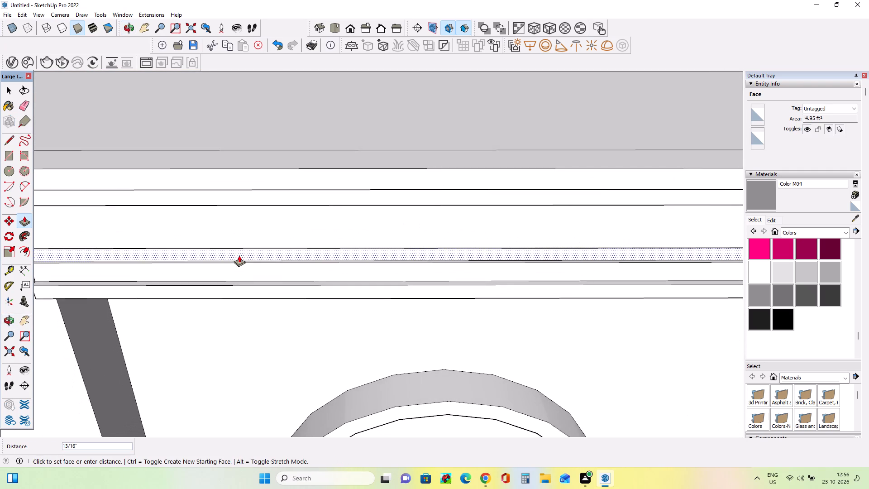
pyautogui.click(238, 267)
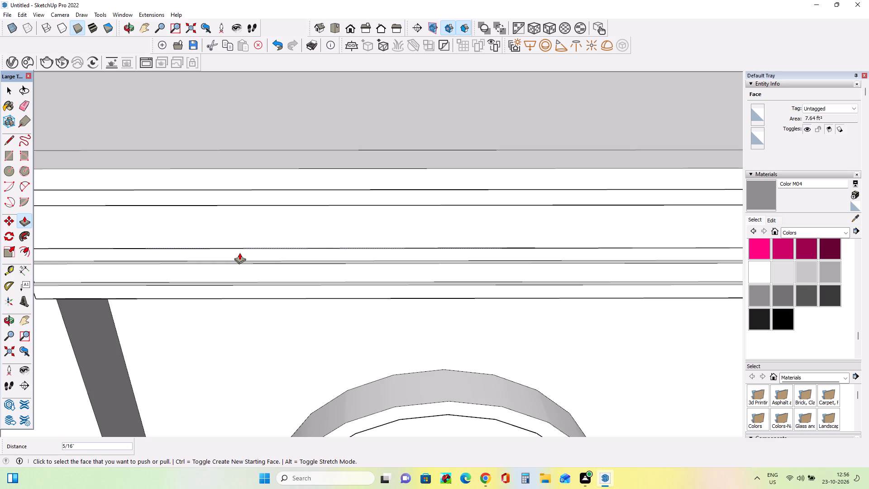
pyautogui.click(239, 253)
# Pull the lowest of the three upper mouldings outward about 3 11/16".
pyautogui.moveTo(281, 207); pyautogui.dragTo(297, 191, button='middle')
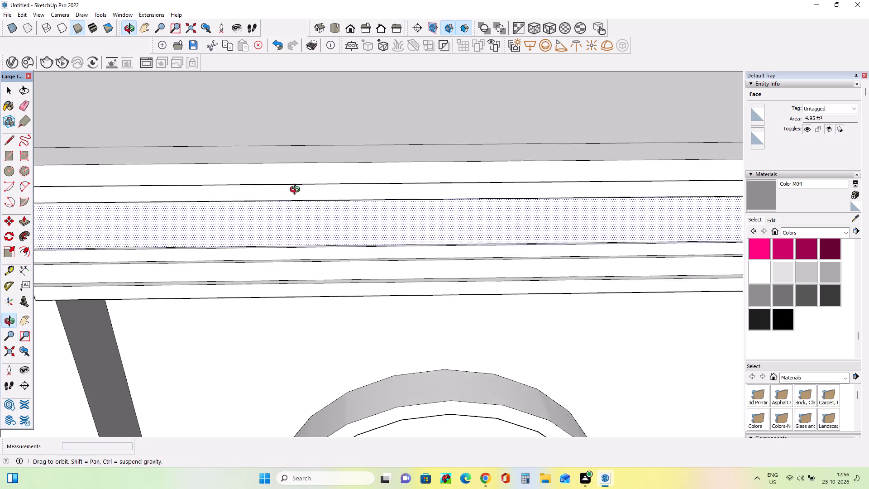
pyautogui.moveTo(297, 191); pyautogui.dragTo(352, 155, button='middle')
pyautogui.scroll(-5, 352, 155)
pyautogui.moveTo(323, 159); pyautogui.dragTo(198, 152, button='middle')
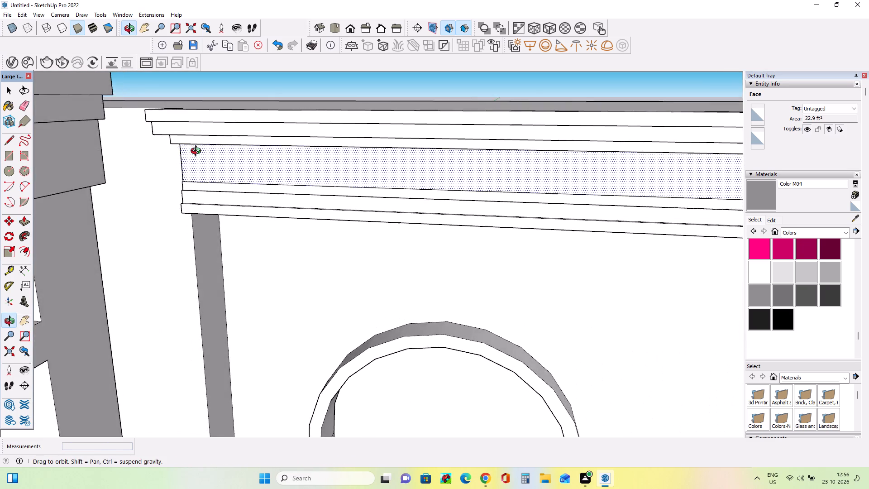
pyautogui.moveTo(198, 152); pyautogui.dragTo(223, 94, button='middle')
pyautogui.moveTo(223, 118); pyautogui.dragTo(227, 124)
# Push back the front face of the topmost moulding, making it flush with the moulding directly below it.
pyautogui.moveTo(246, 133); pyautogui.dragTo(251, 147, button='middle')
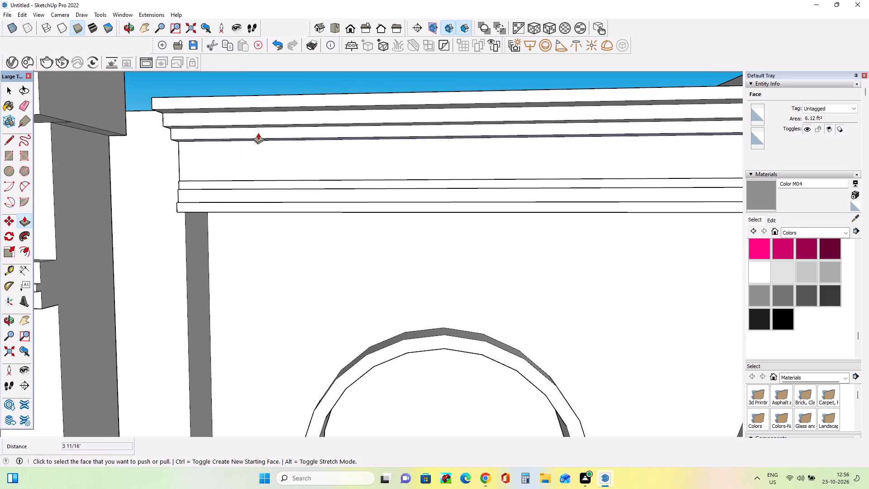
pyautogui.moveTo(257, 100); pyautogui.dragTo(259, 100)
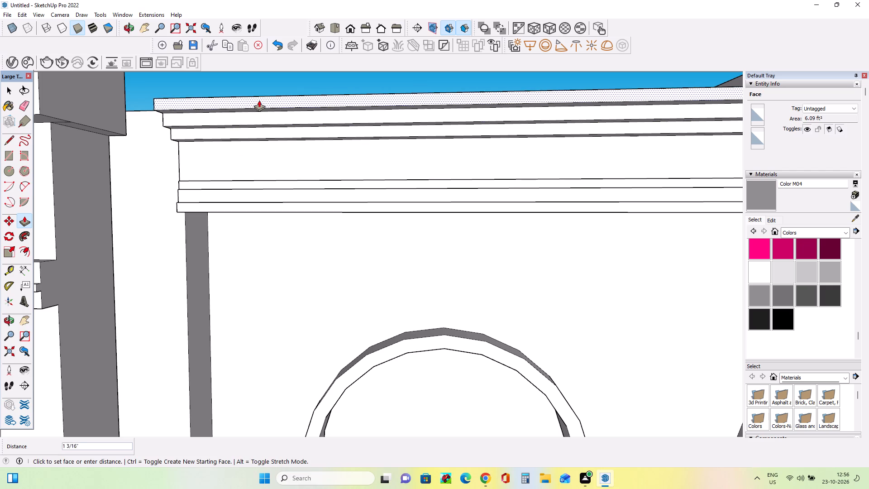
pyautogui.moveTo(259, 100); pyautogui.dragTo(267, 208)
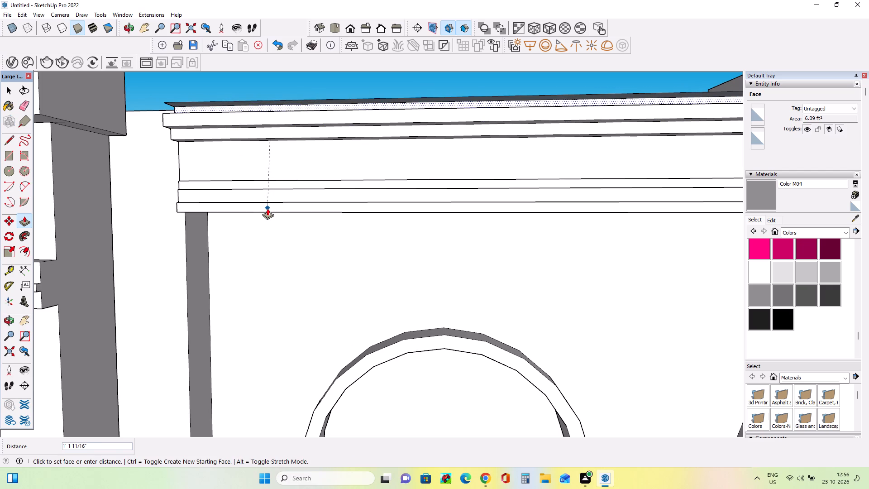
pyautogui.moveTo(278, 145); pyautogui.dragTo(286, 201, button='middle')
pyautogui.scroll(3, 192, 120)
pyautogui.moveTo(191, 107); pyautogui.dragTo(191, 105)
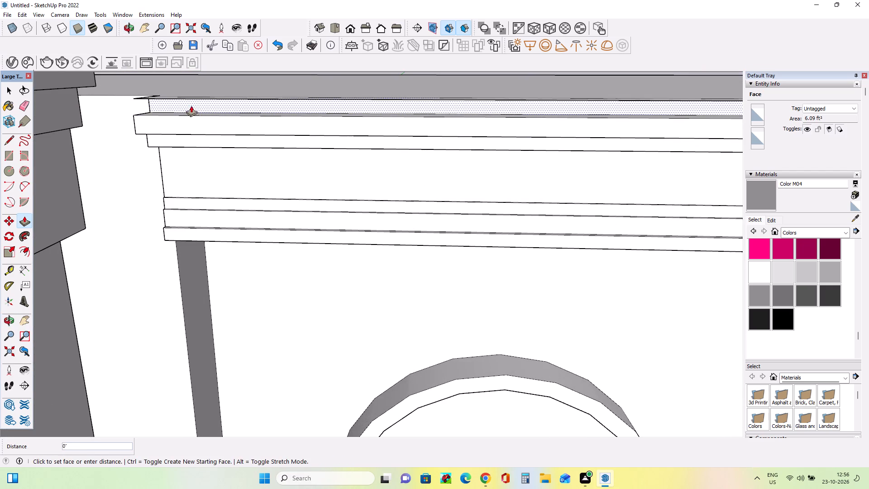
pyautogui.moveTo(191, 105); pyautogui.dragTo(181, 119)
pyautogui.scroll(4, 205, 102)
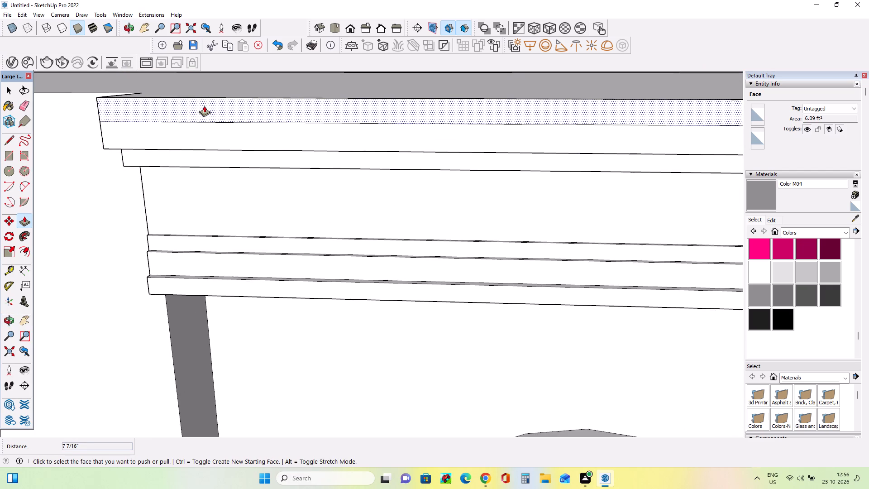